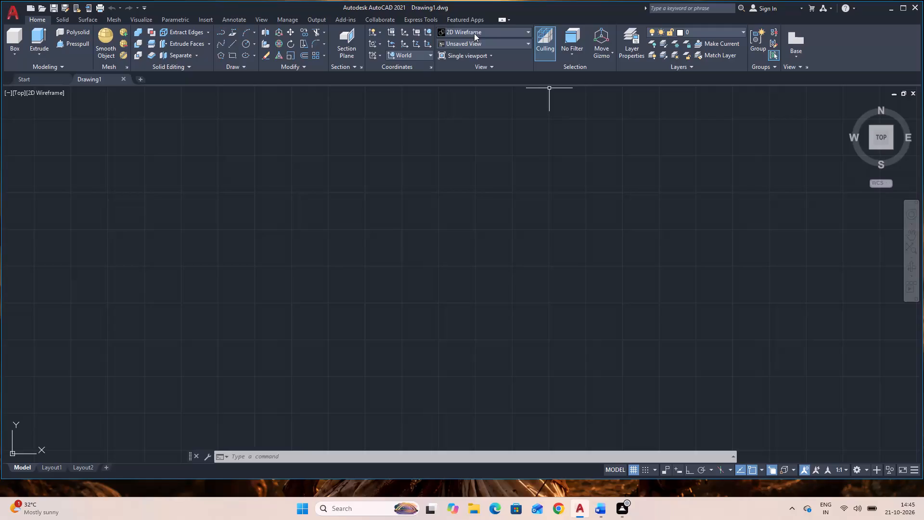
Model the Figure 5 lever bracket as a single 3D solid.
Set the visual style to Shaded with edges and switch the view to SE Isometric.
click(491, 30)
click(503, 91)
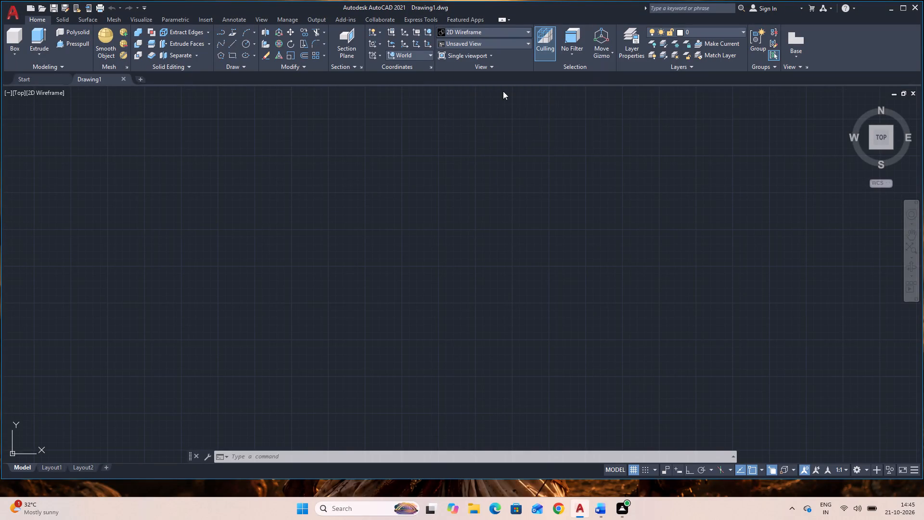
click(496, 47)
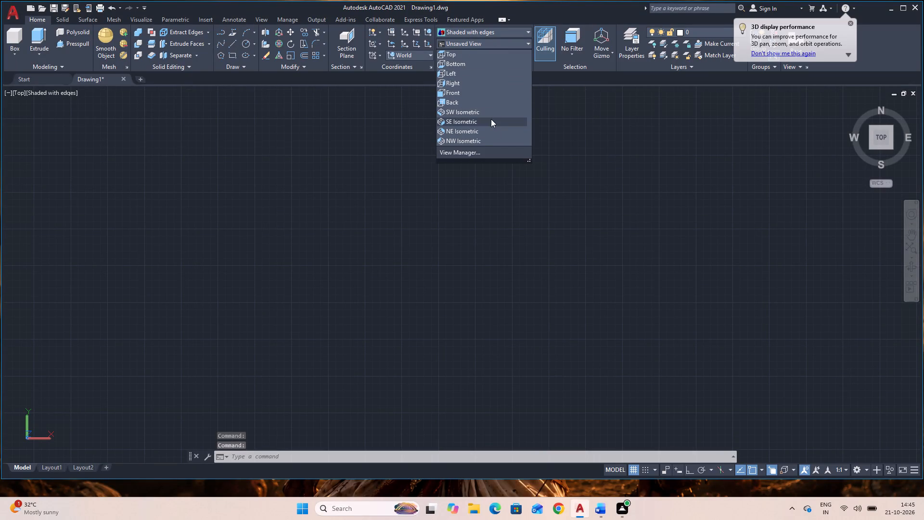
click(491, 118)
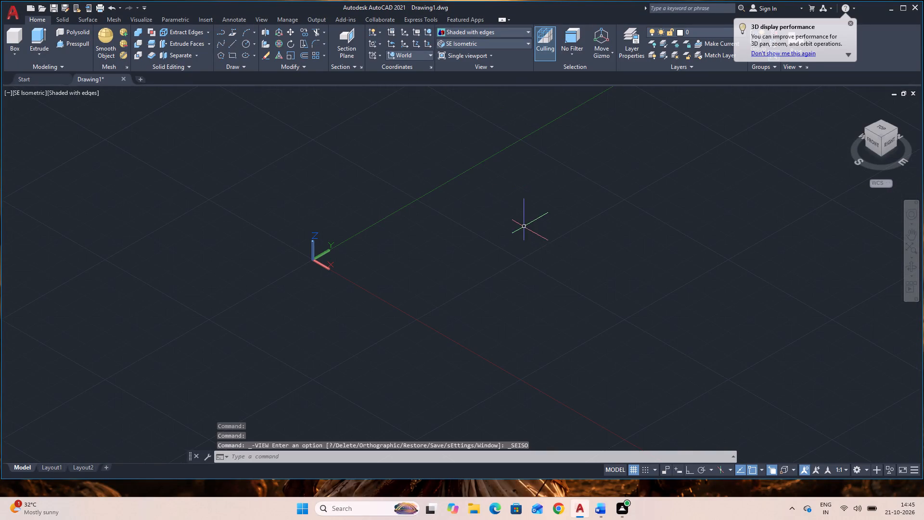
Create a solid cylinder with a base radius of 30 and a height of 40 in an empty area.
middle_drag(513, 229, 170, 335)
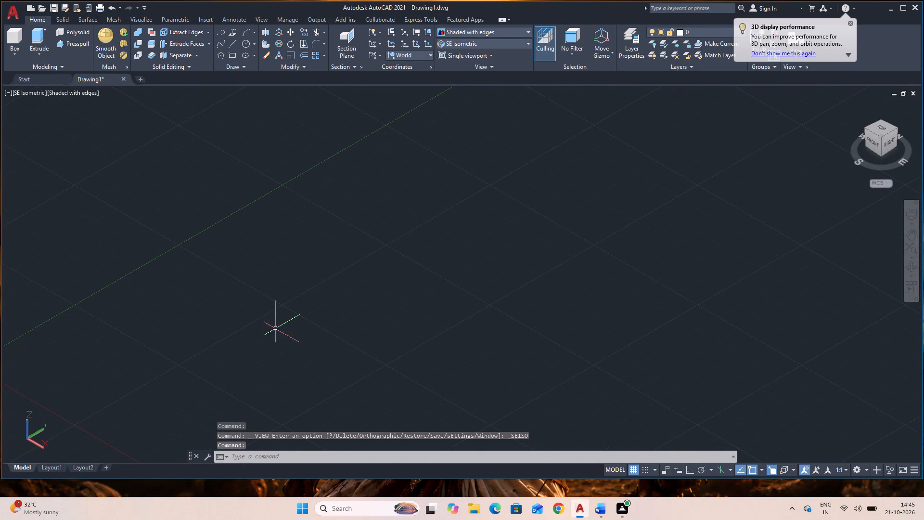
middle_drag(430, 346, 375, 307)
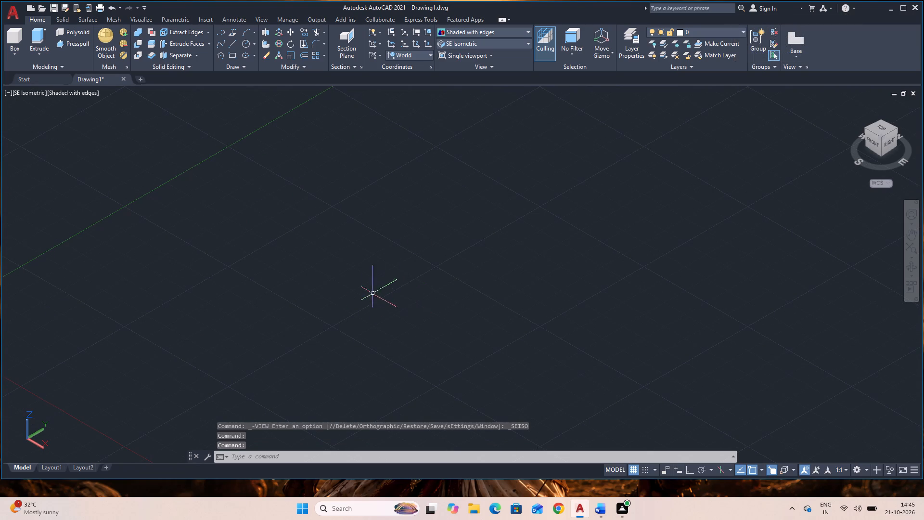
click(16, 52)
click(27, 91)
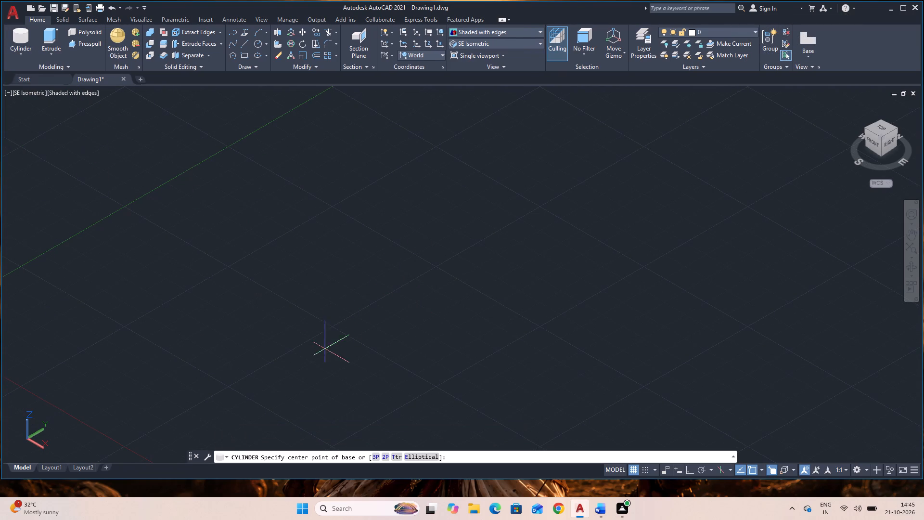
click(327, 345)
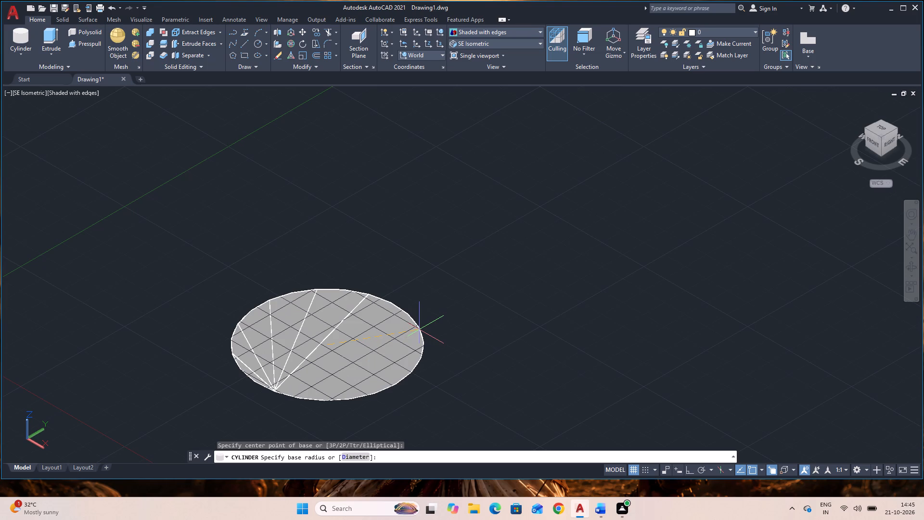
text(30)
key(Return)
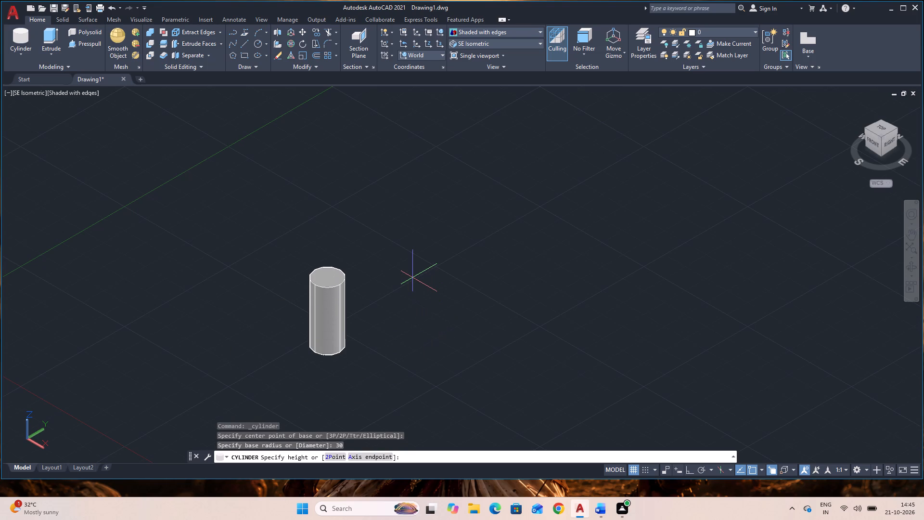
text(40)
key(Return)
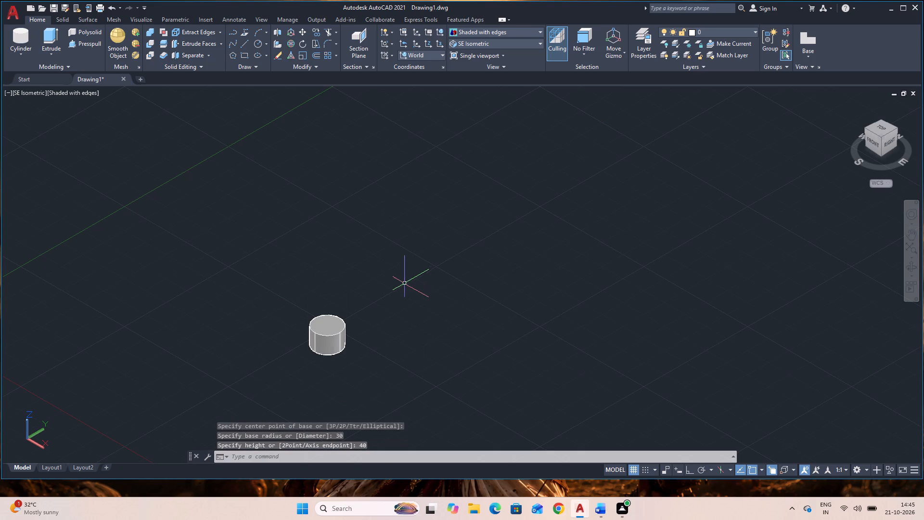
Create a concentric cylinder of diameter 36 from the top face's centre down to the first cylinder's bottom edge.
scroll(260, 260, up, 3)
middle_drag(314, 297, 315, 224)
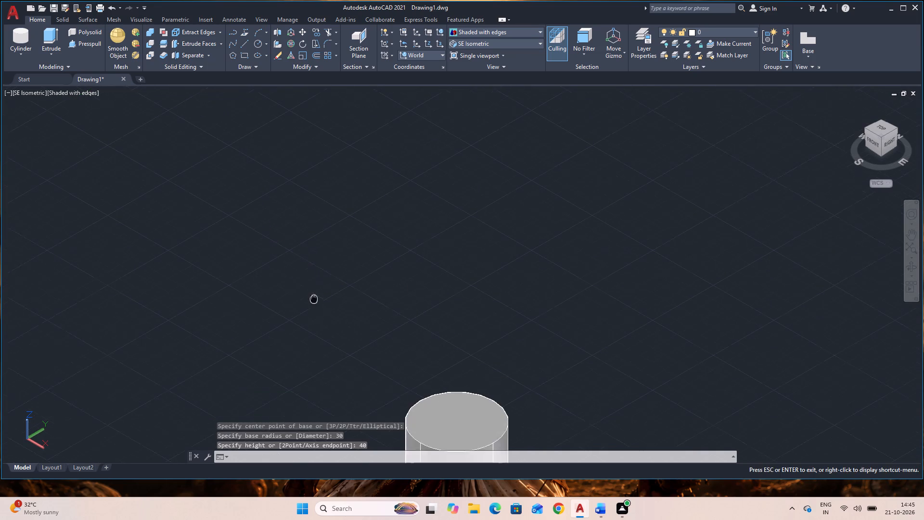
middle_drag(315, 224, 315, 115)
scroll(315, 115, up, 1)
middle_drag(355, 287, 345, 188)
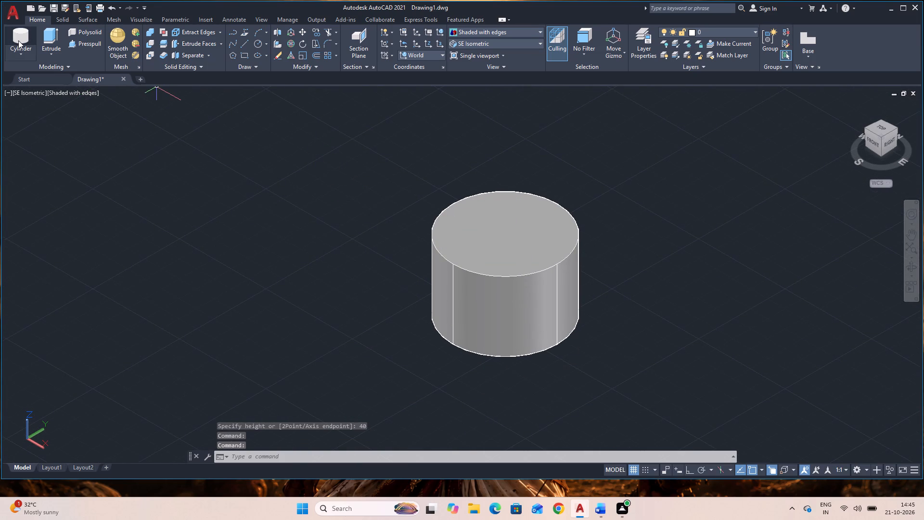
click(18, 40)
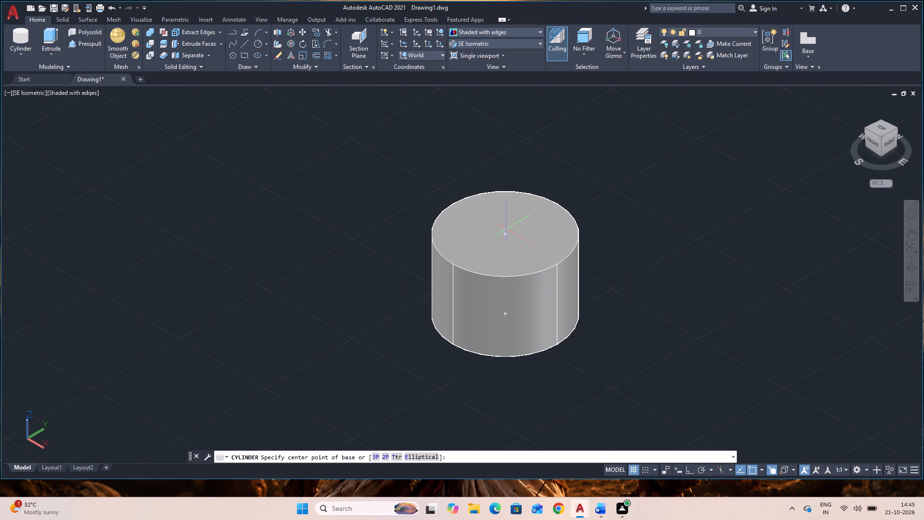
click(507, 233)
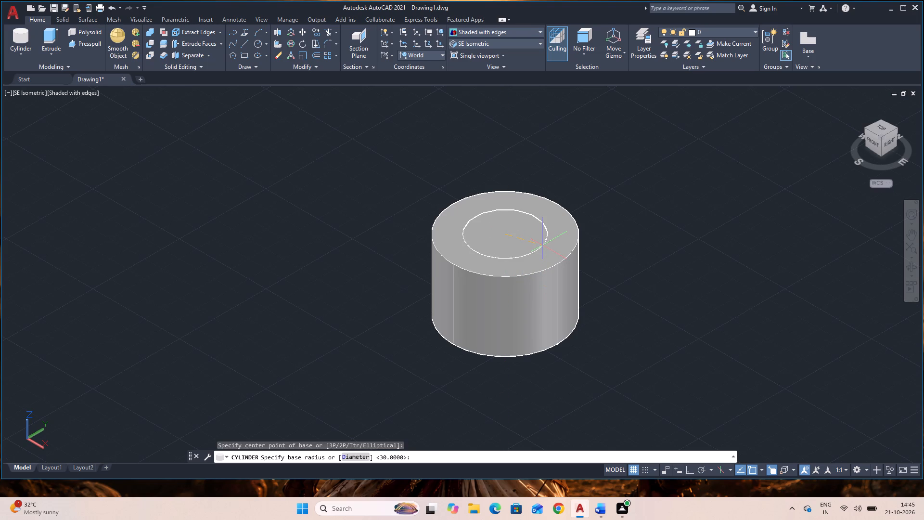
text(d)
key(space)
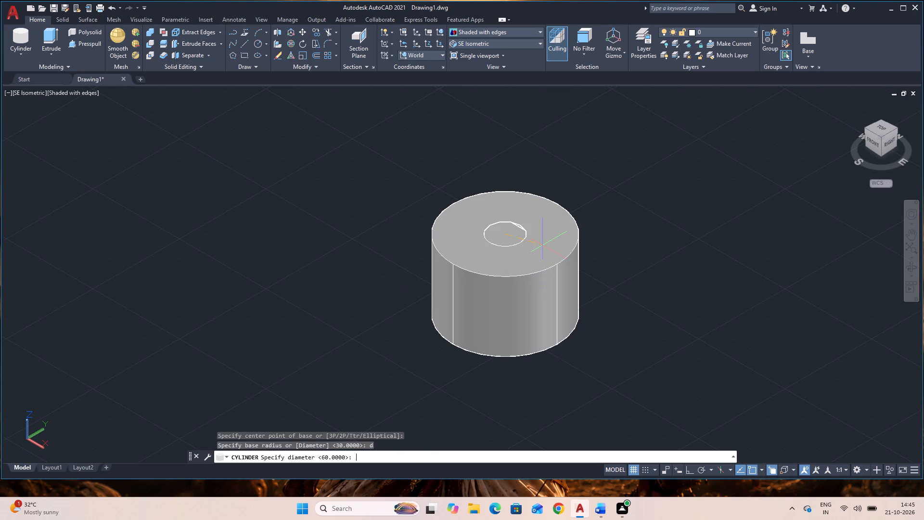
text(36)
key(Return)
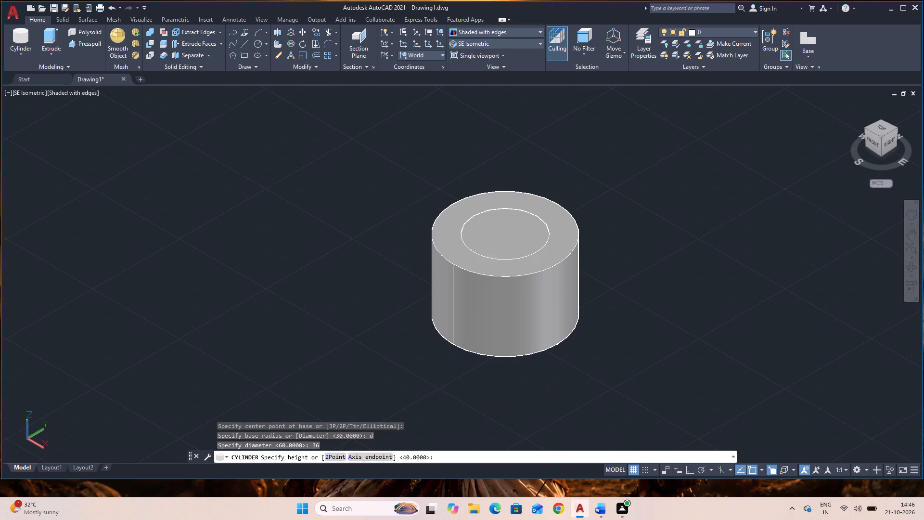
click(539, 355)
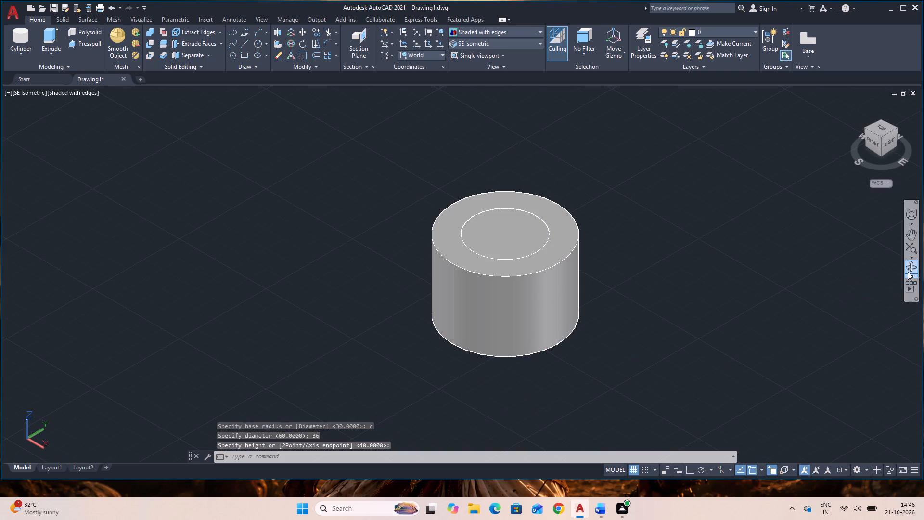
Subtract the inner 36-diameter cylinder from the outer cylinder to cut a through bore.
click(907, 270)
drag(740, 365, 748, 190)
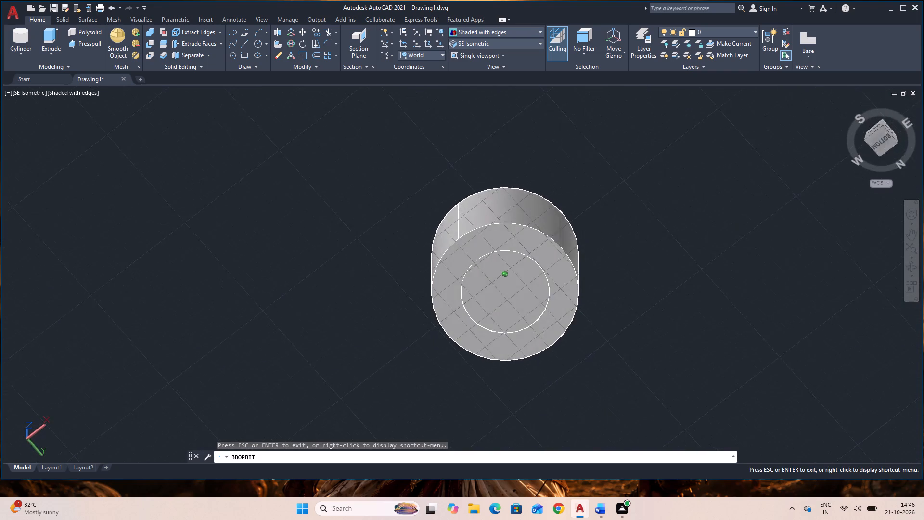
drag(748, 190, 731, 378)
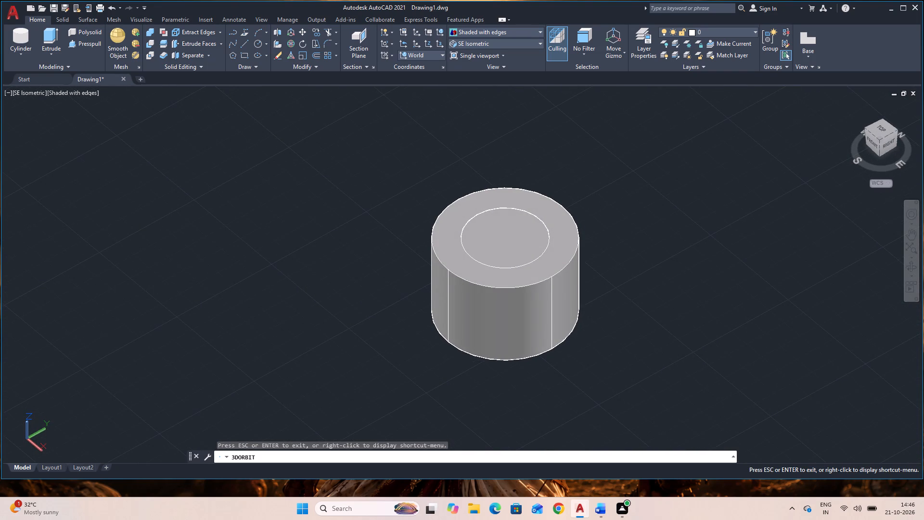
key(space)
text(sy)
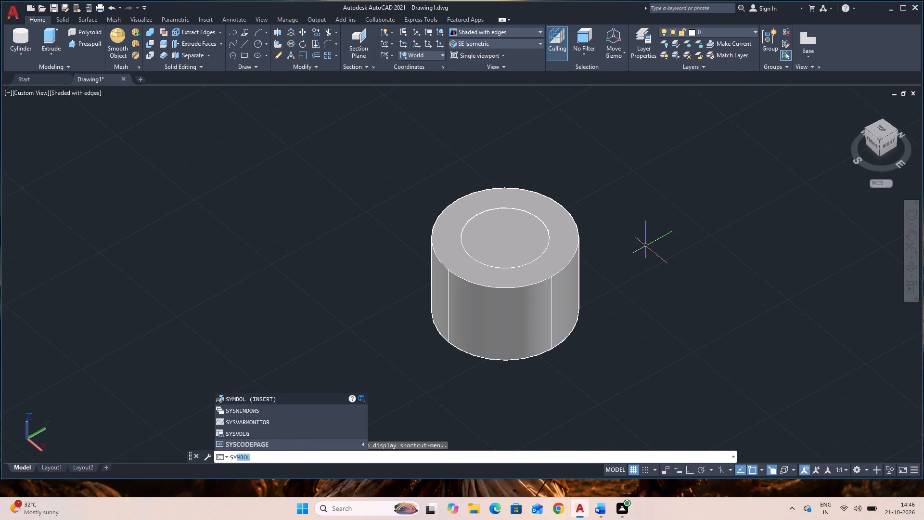
key(Escape)
text(su)
key(space)
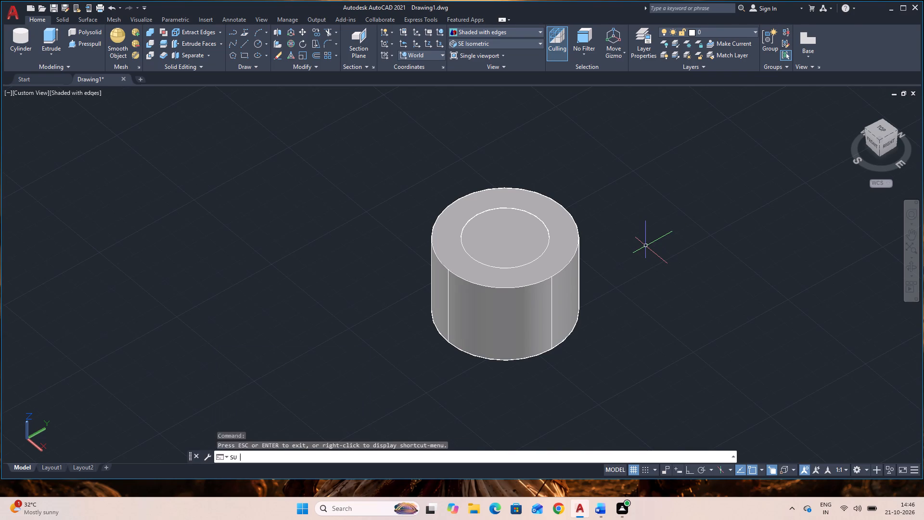
click(534, 293)
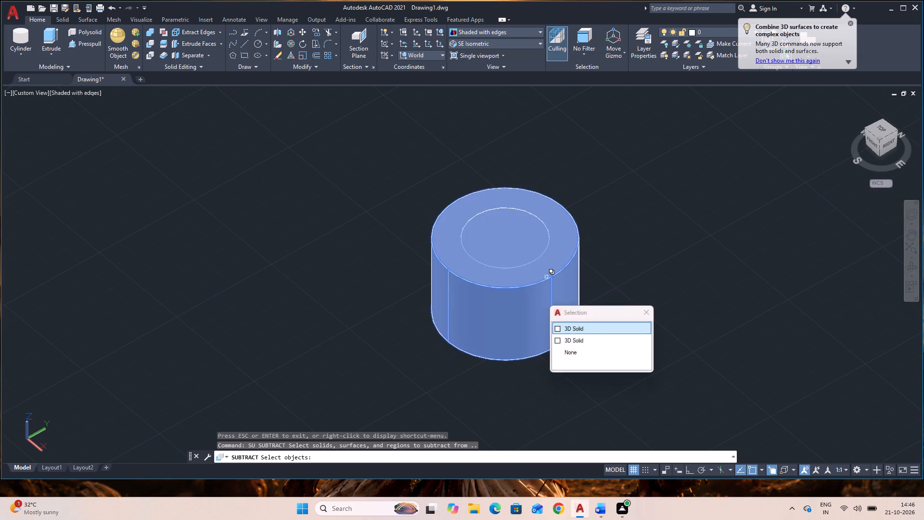
key(space)
key(space)
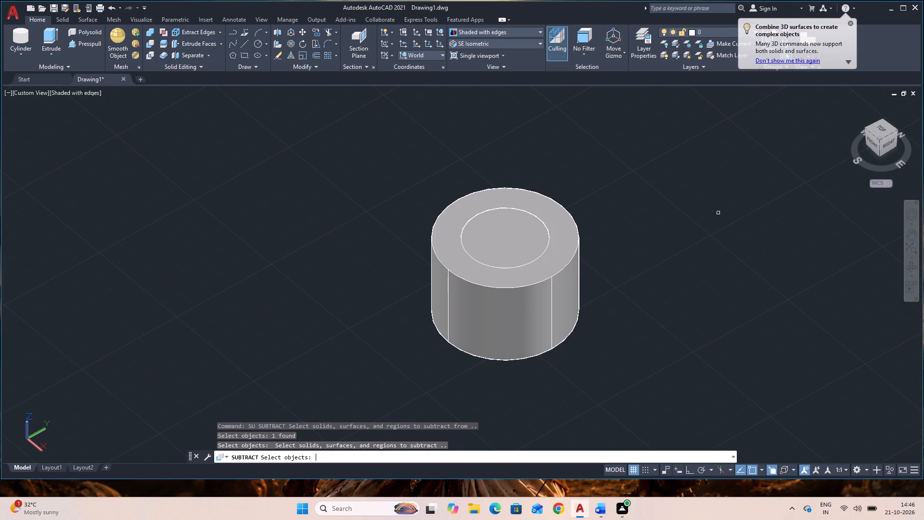
click(530, 228)
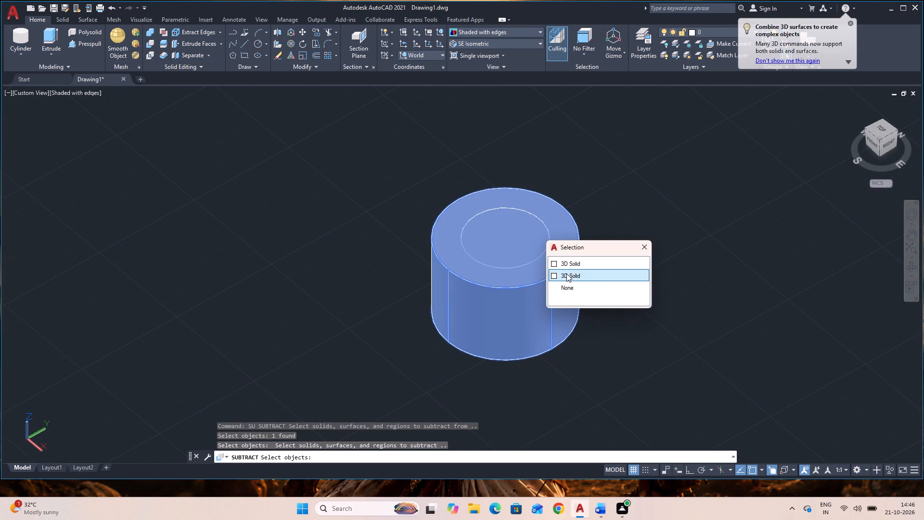
click(567, 273)
key(space)
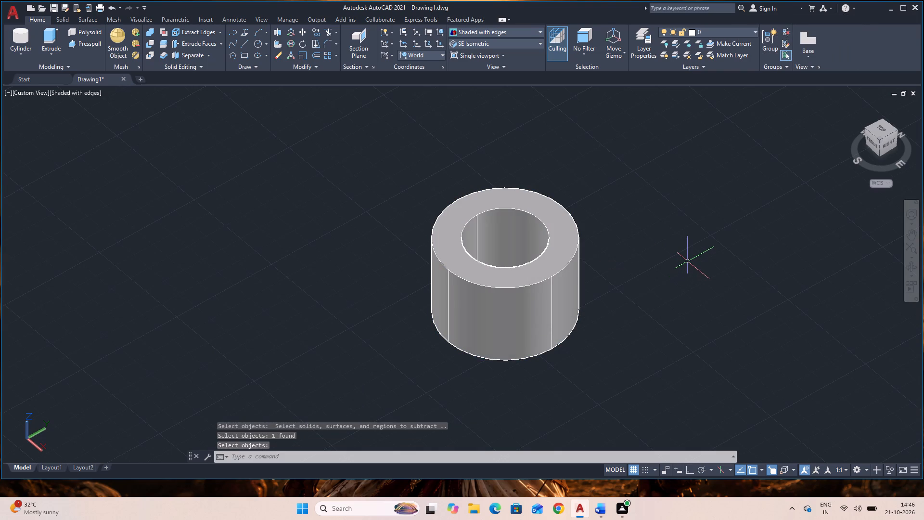
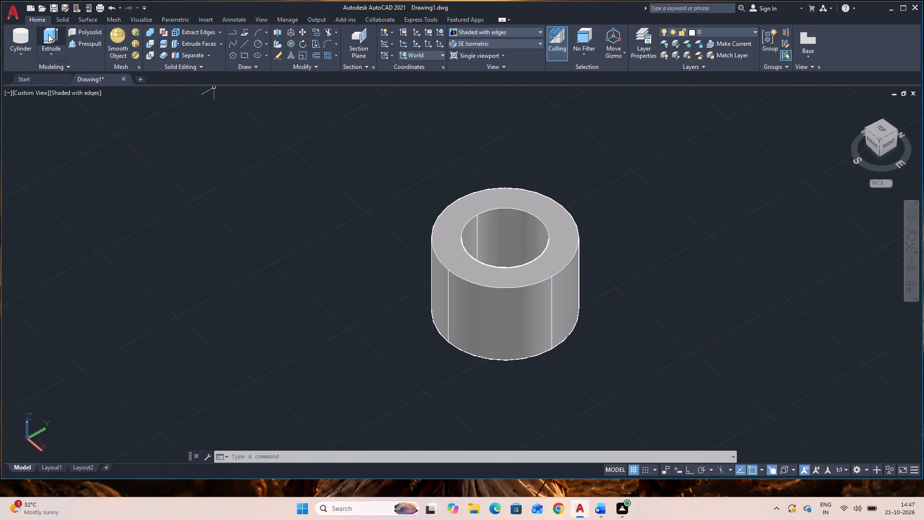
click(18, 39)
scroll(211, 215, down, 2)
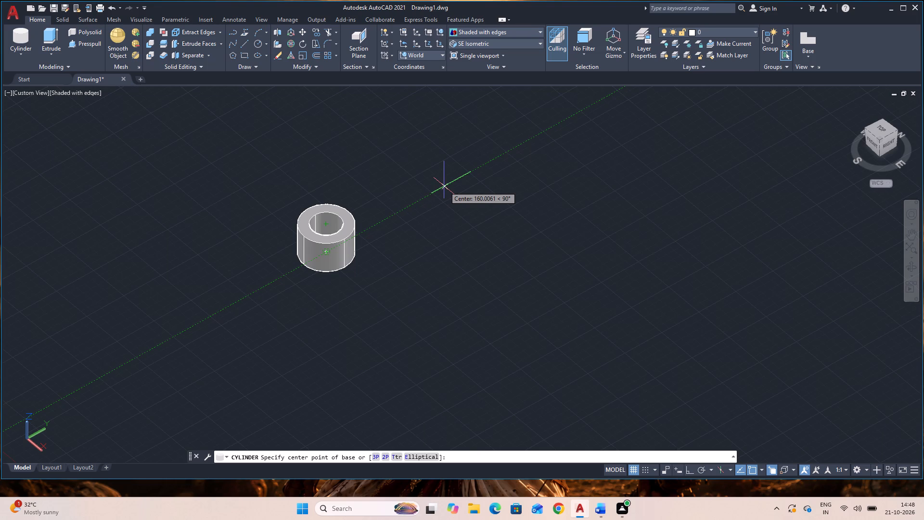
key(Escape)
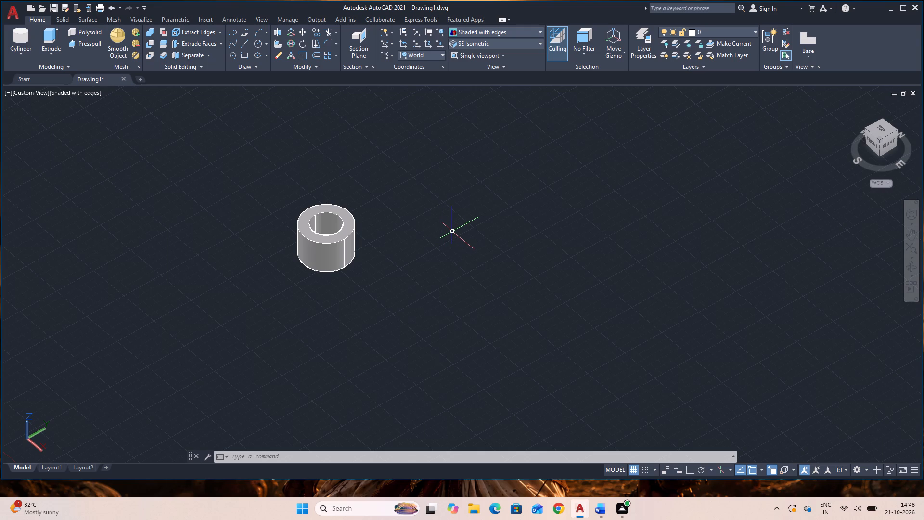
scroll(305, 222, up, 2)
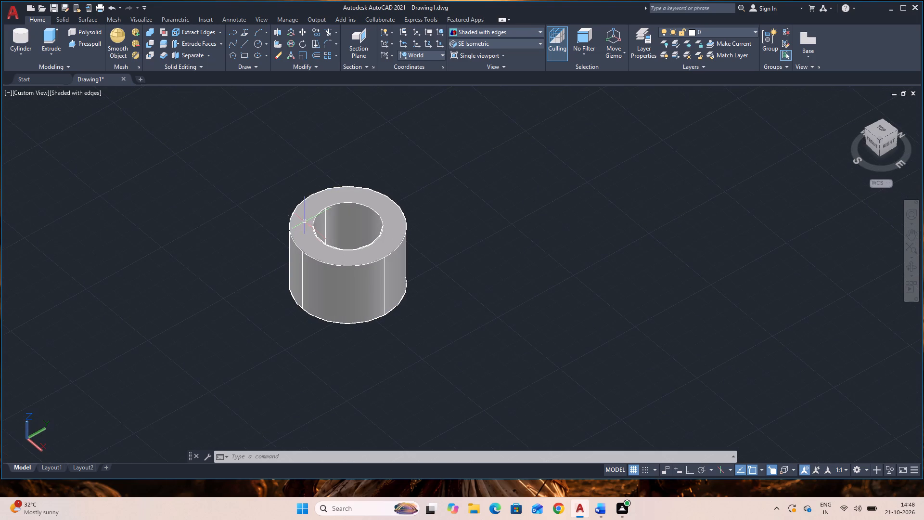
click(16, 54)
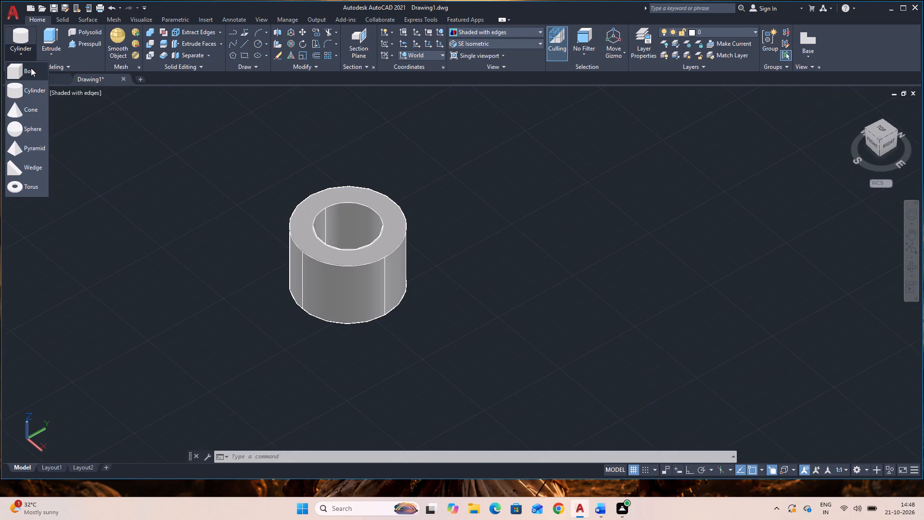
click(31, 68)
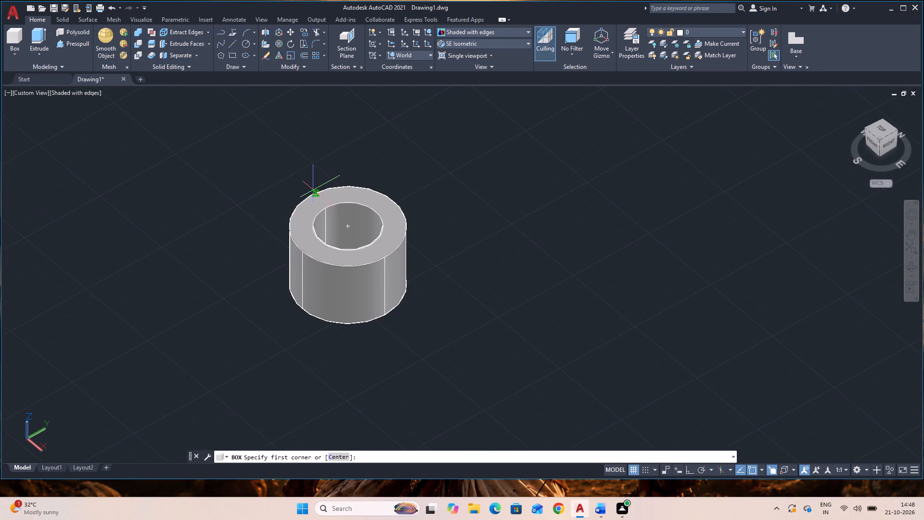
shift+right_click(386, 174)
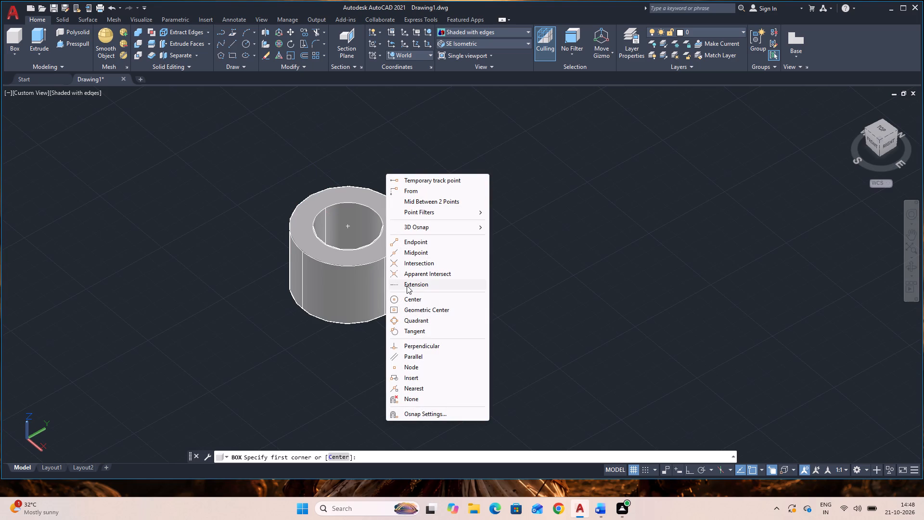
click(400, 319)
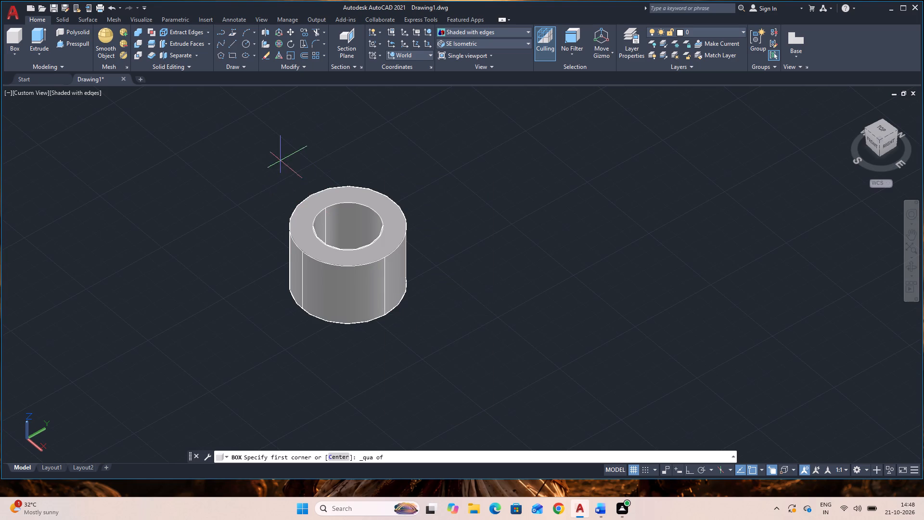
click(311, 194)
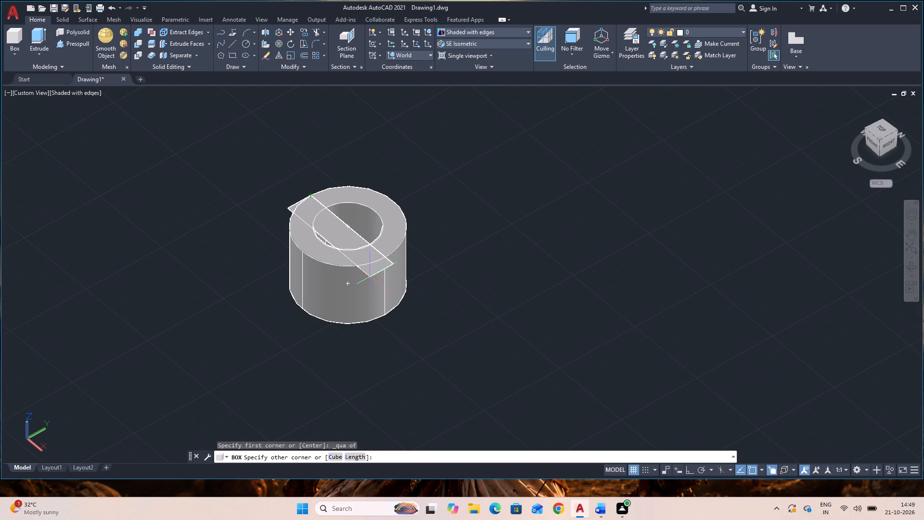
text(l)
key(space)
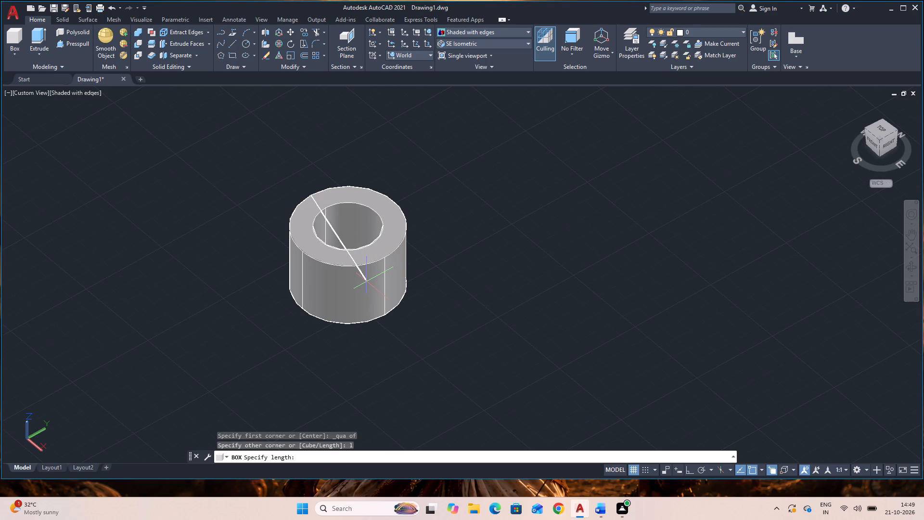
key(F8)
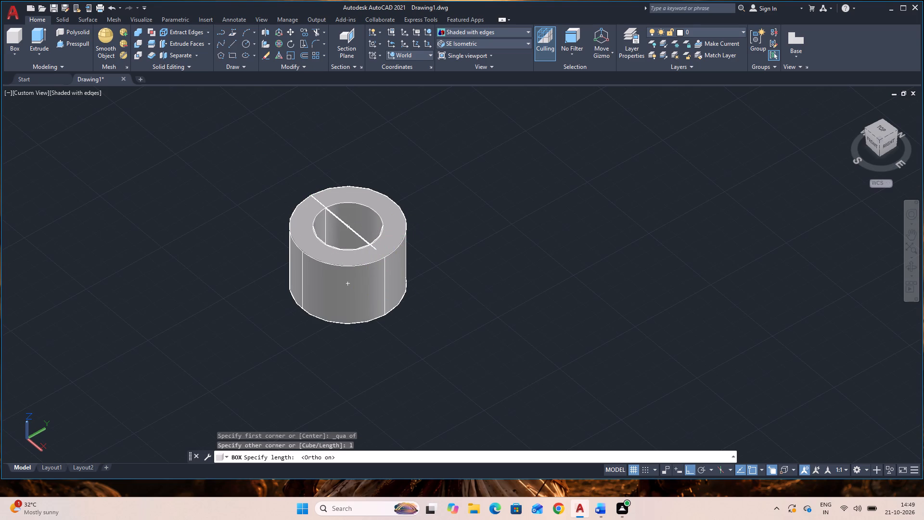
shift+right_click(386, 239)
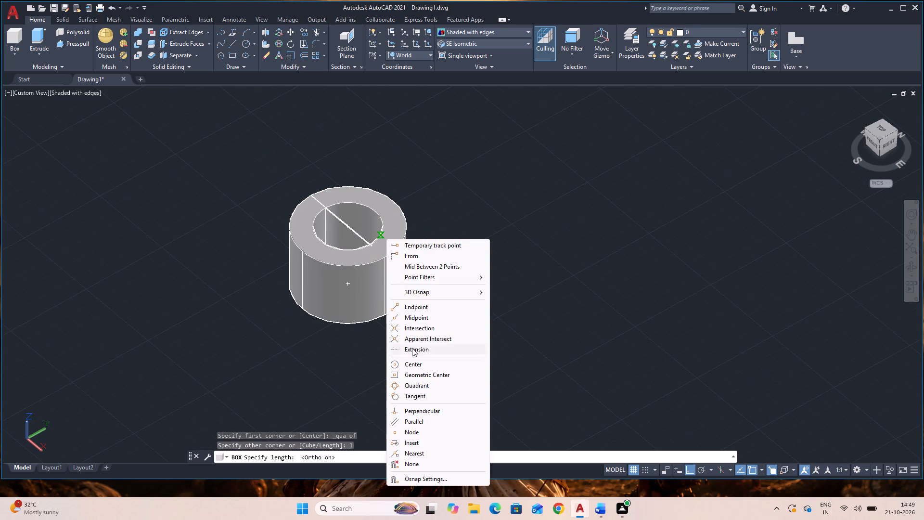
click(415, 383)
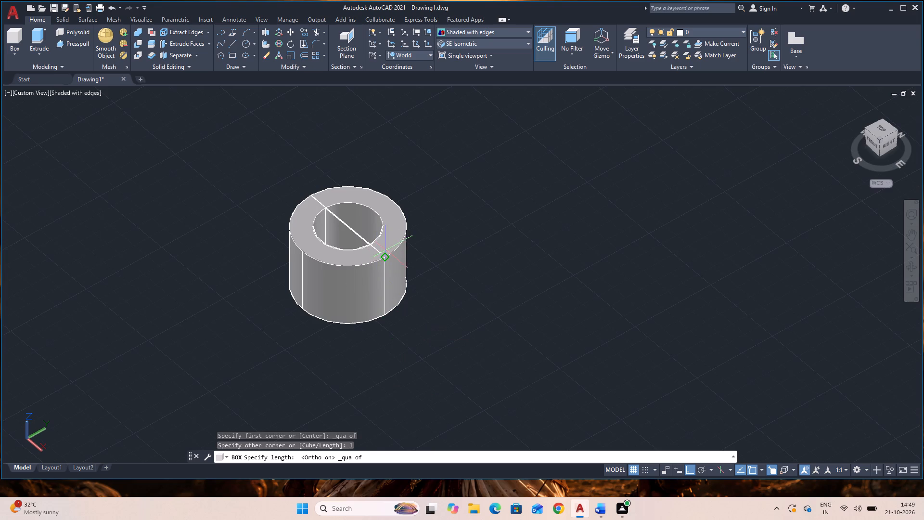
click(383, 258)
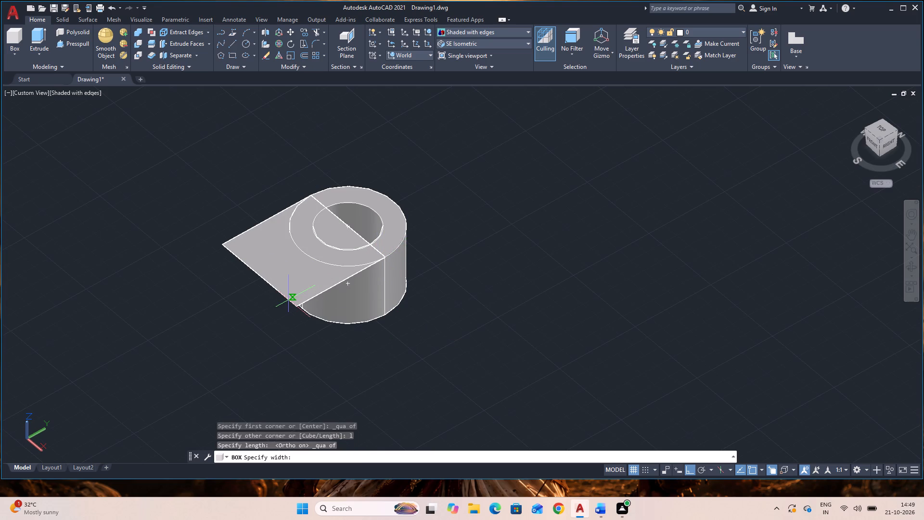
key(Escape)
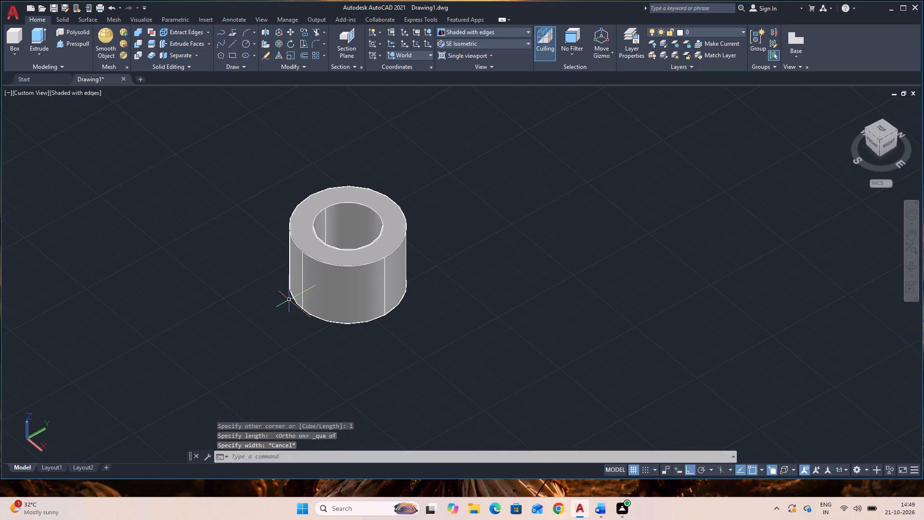
Draw a line 6 units straight down from the front-right quadrant of the hollow cylinder's outer top edge.
text(l)
key(space)
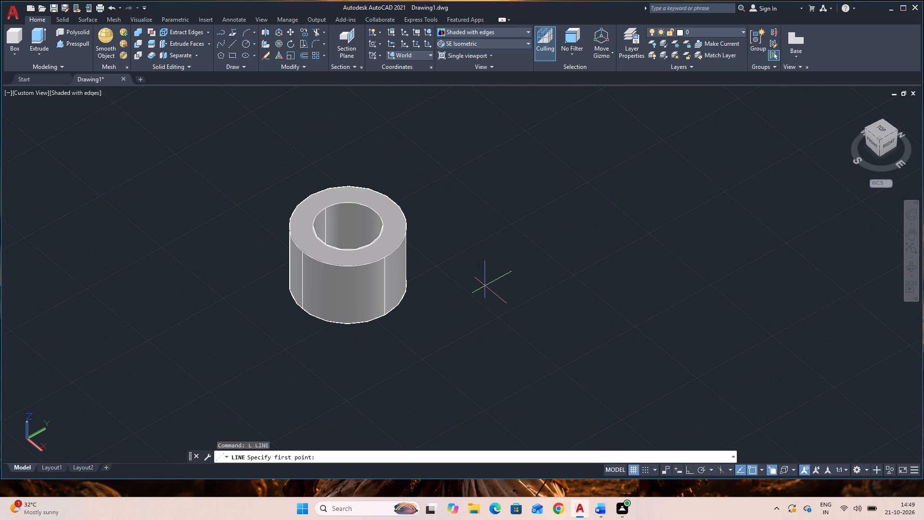
shift+right_click(480, 282)
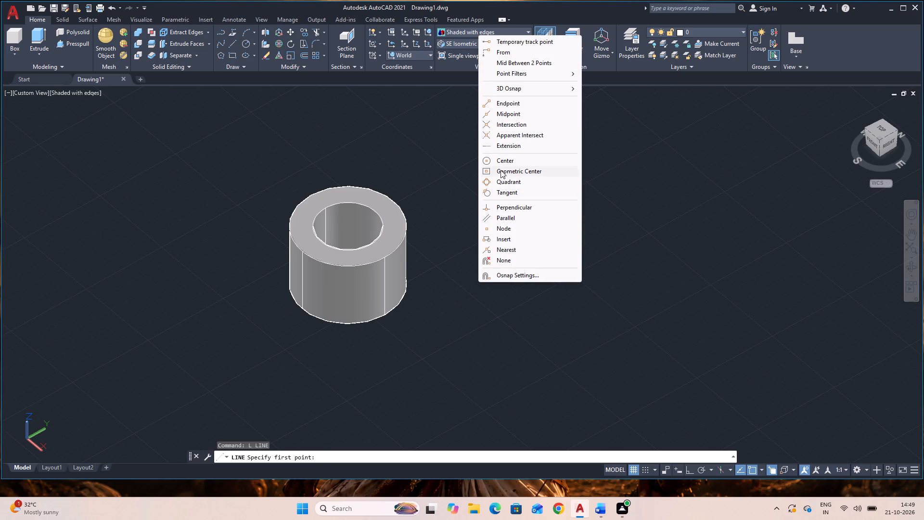
click(498, 181)
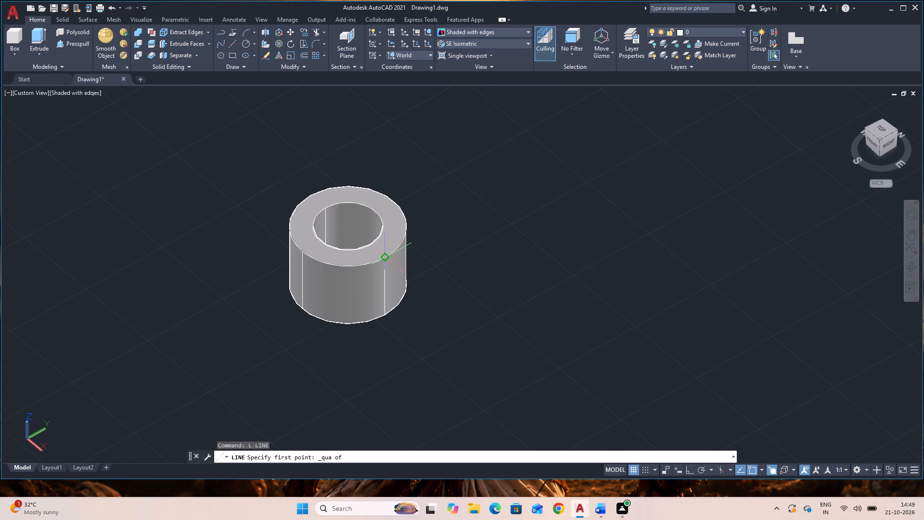
click(385, 259)
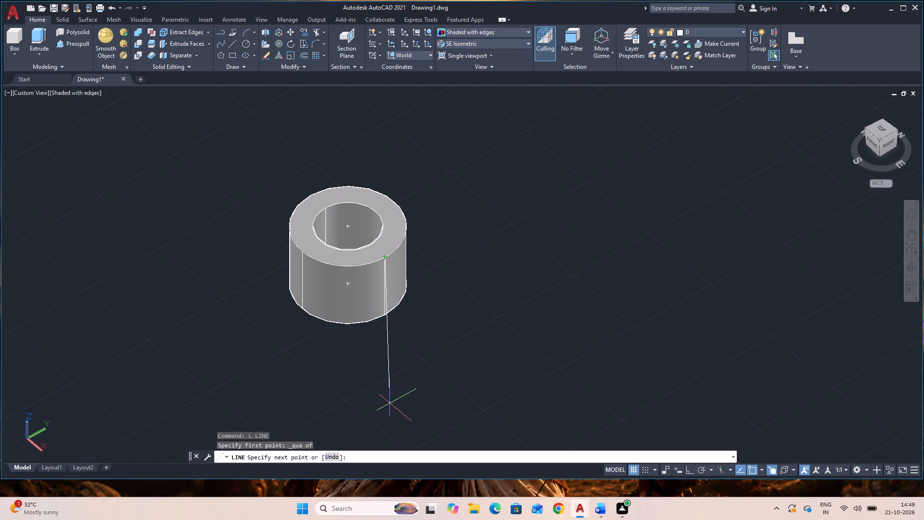
key(F8)
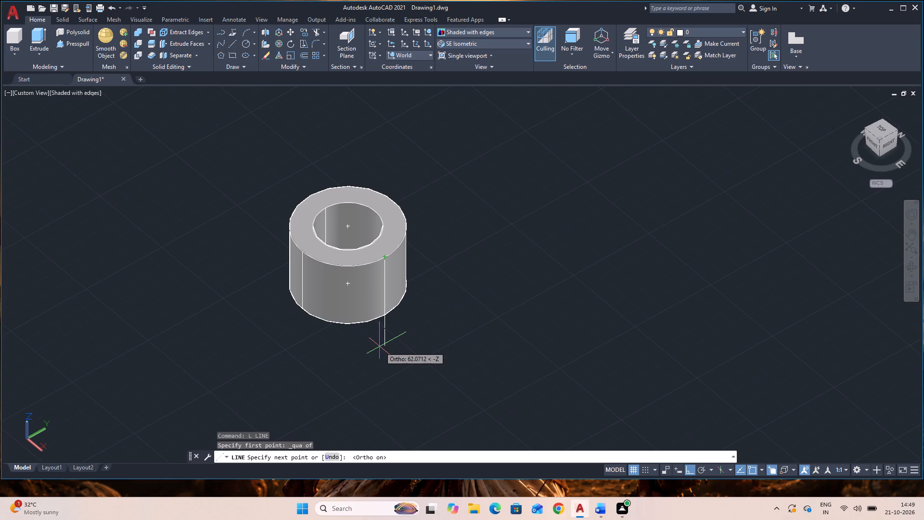
key(6)
key(Return)
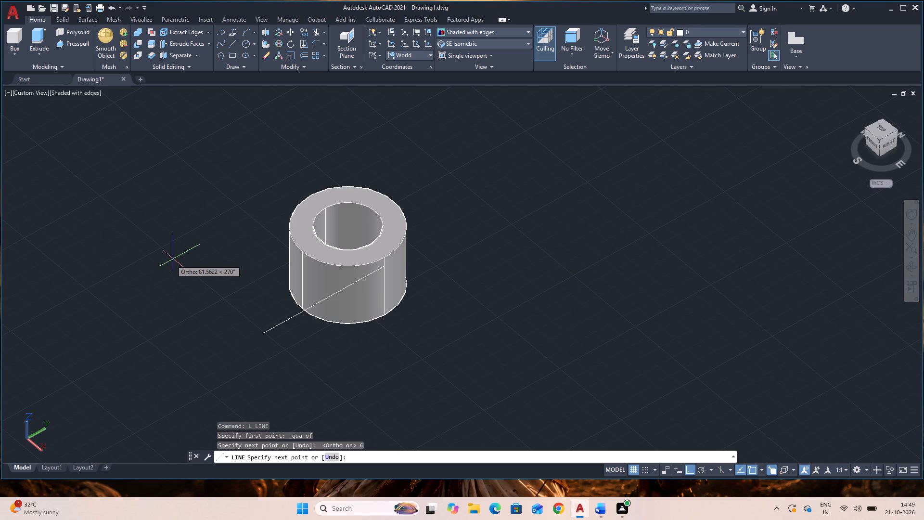
key(Escape)
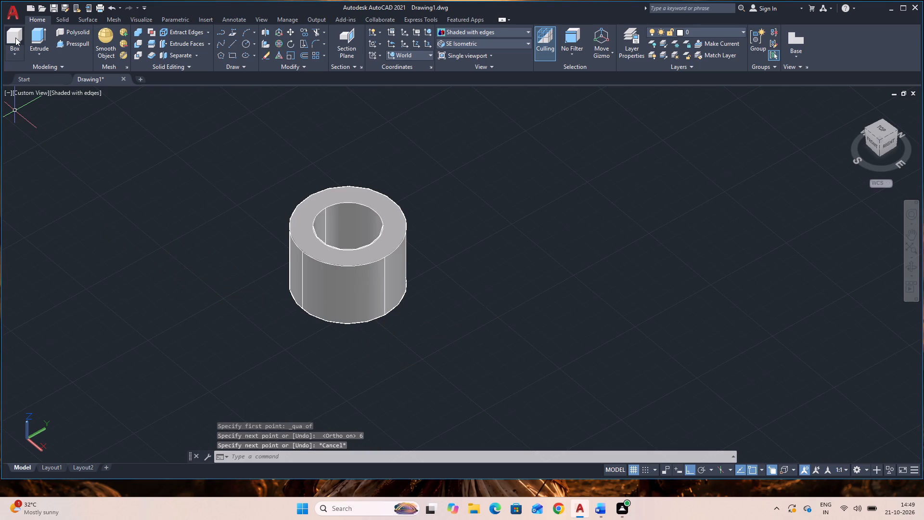
Create a box from the lower end of the 6-unit line, with length 60, width 38 and height 28, overlapping the cylinder.
click(15, 38)
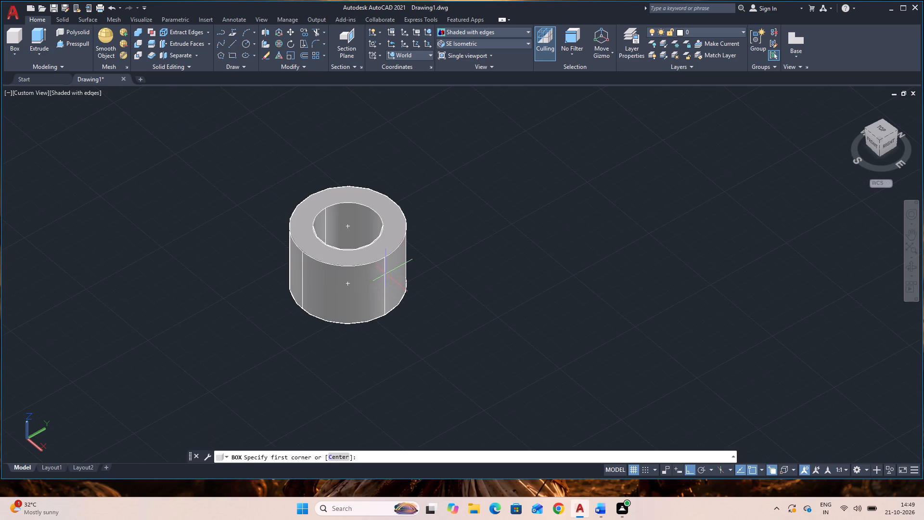
click(388, 269)
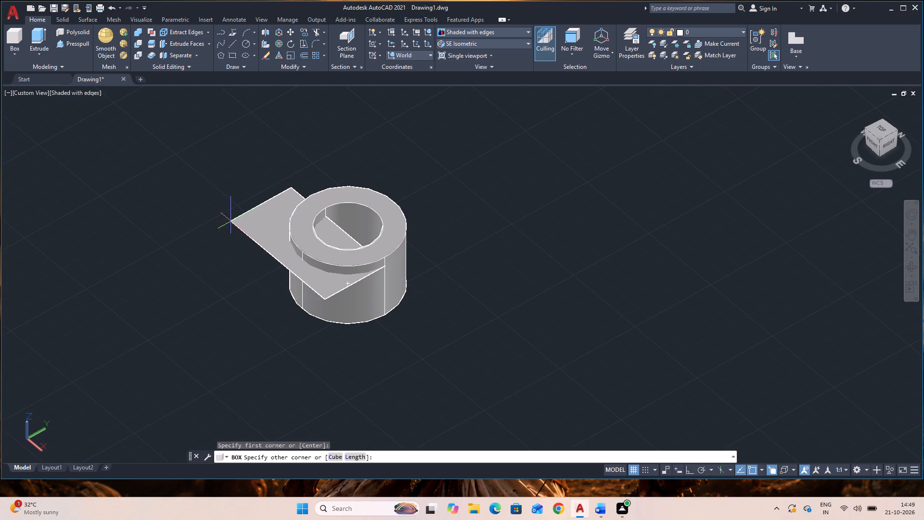
text(l)
key(space)
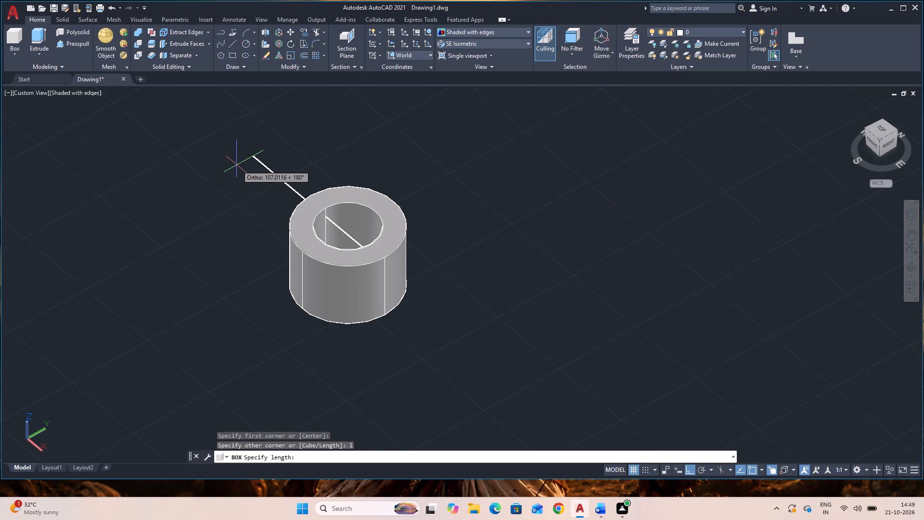
text(60)
key(Return)
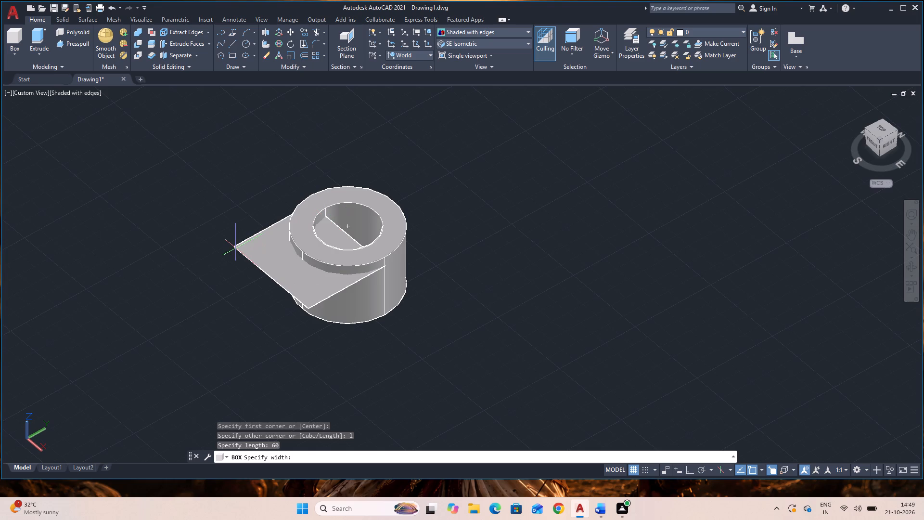
text(38)
key(Return)
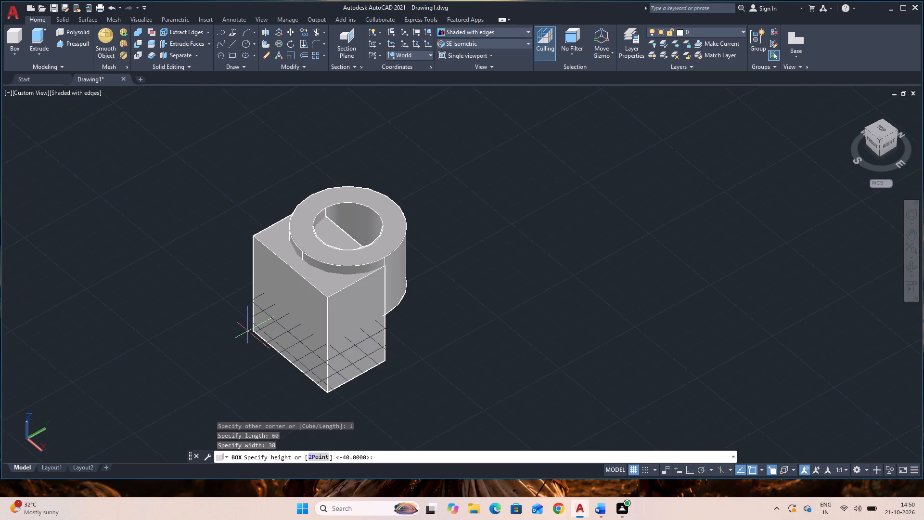
text(28)
key(Return)
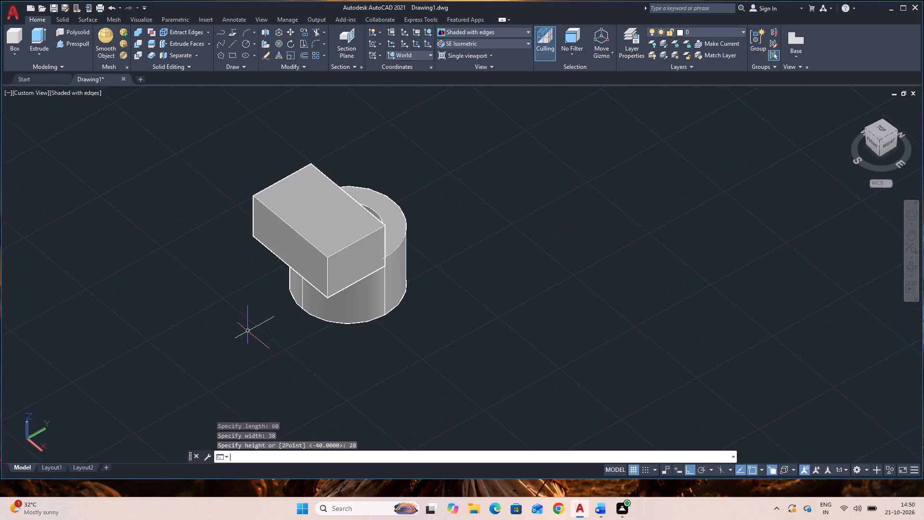
Move the box 28 units straight down along Z, using its front bottom corner as the base point.
click(304, 212)
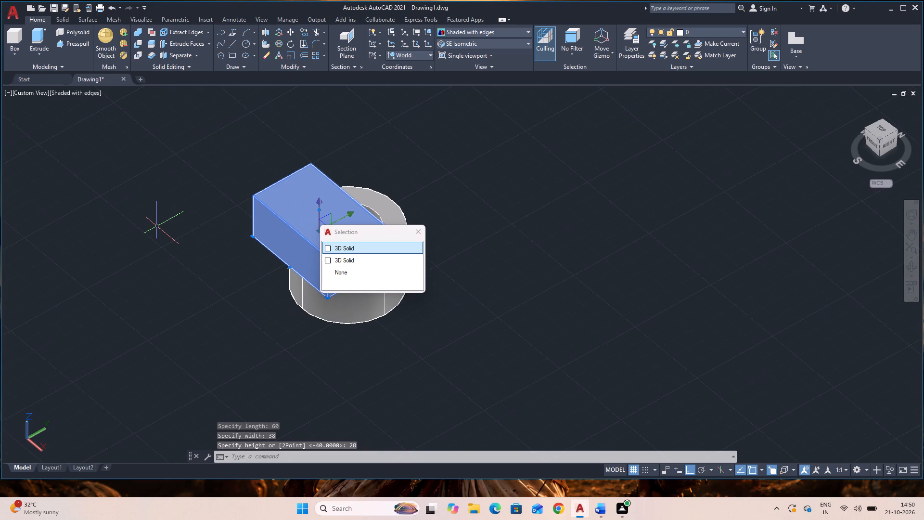
text(m)
key(space)
key(space)
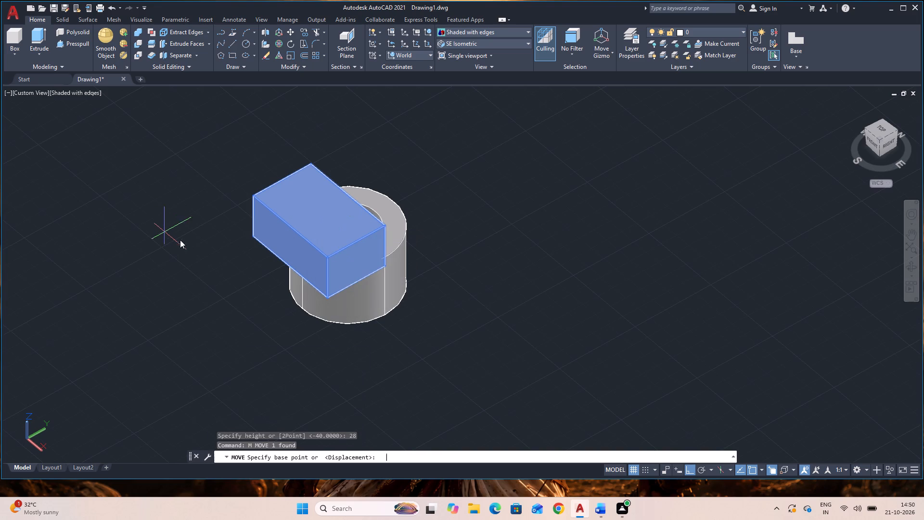
click(329, 300)
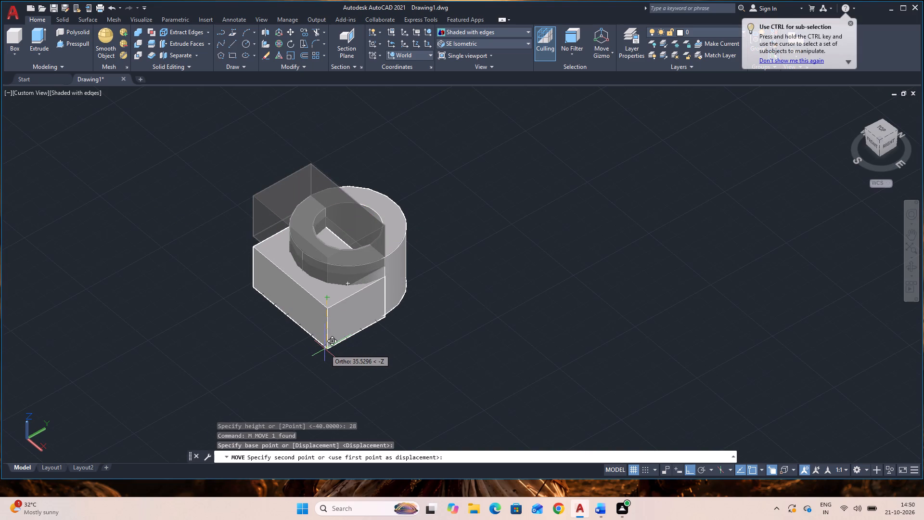
text(28)
key(Return)
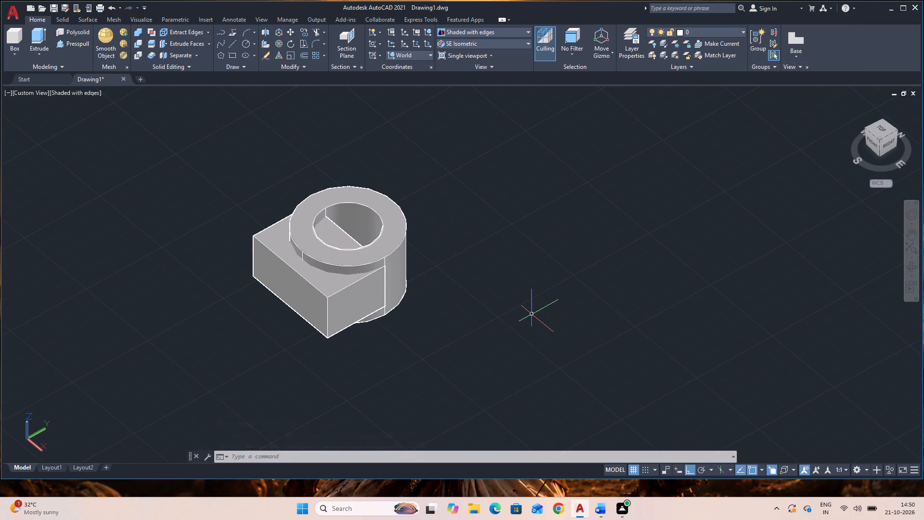
Draw a 28-unit line along the block's front top edge, starting 14 units left of its midpoint, and continue to the block's rear right top corner.
text(l)
key(space)
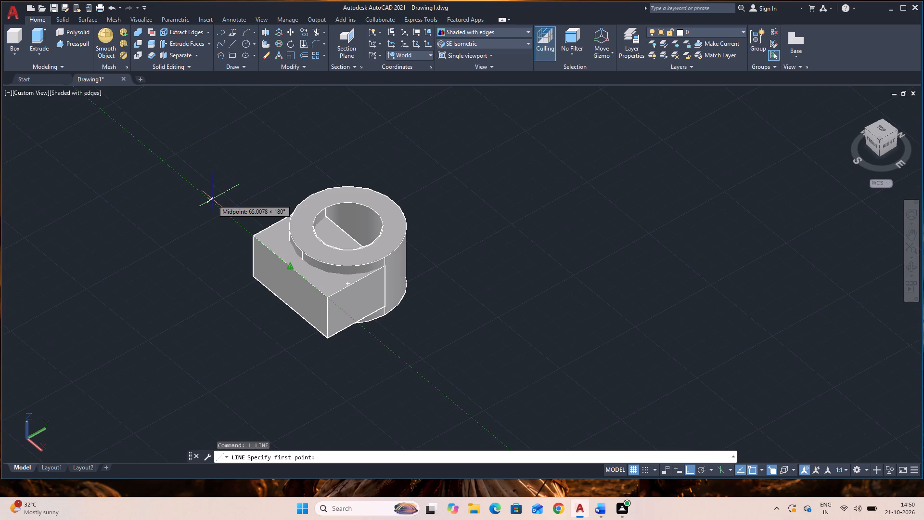
text(14)
key(Return)
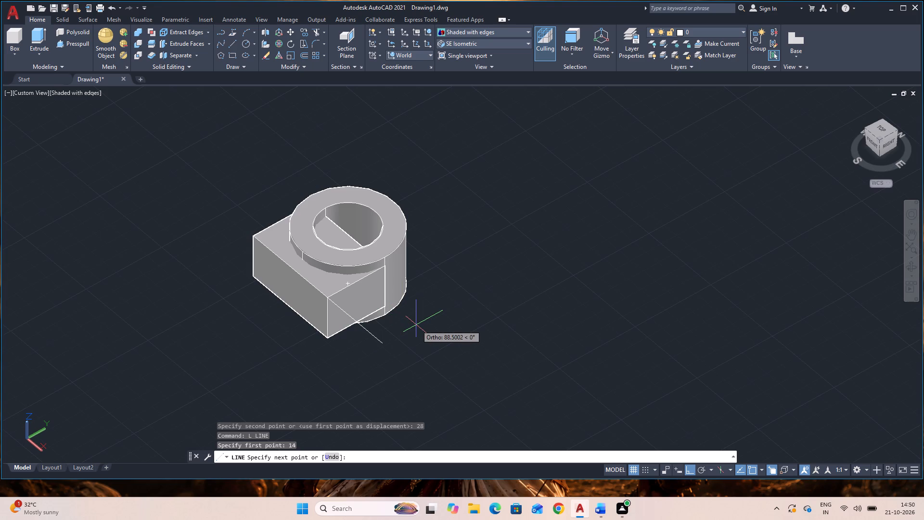
text(28)
key(Return)
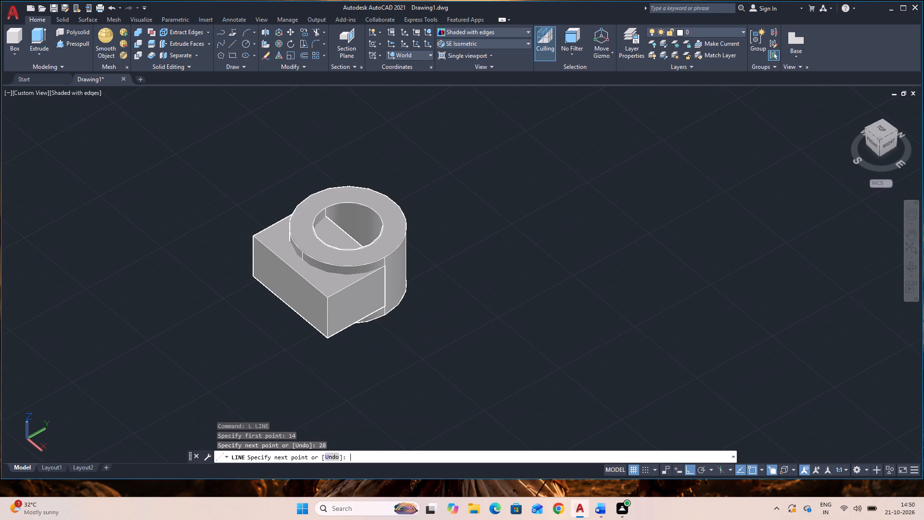
click(384, 265)
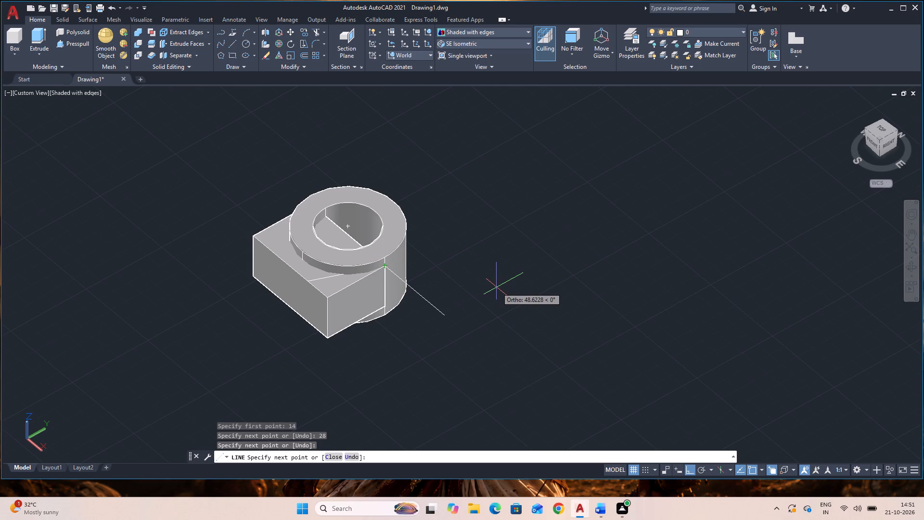
key(Escape)
Draw a matching line from the left end of the 28-unit segment to the block's rear left top corner.
text(l)
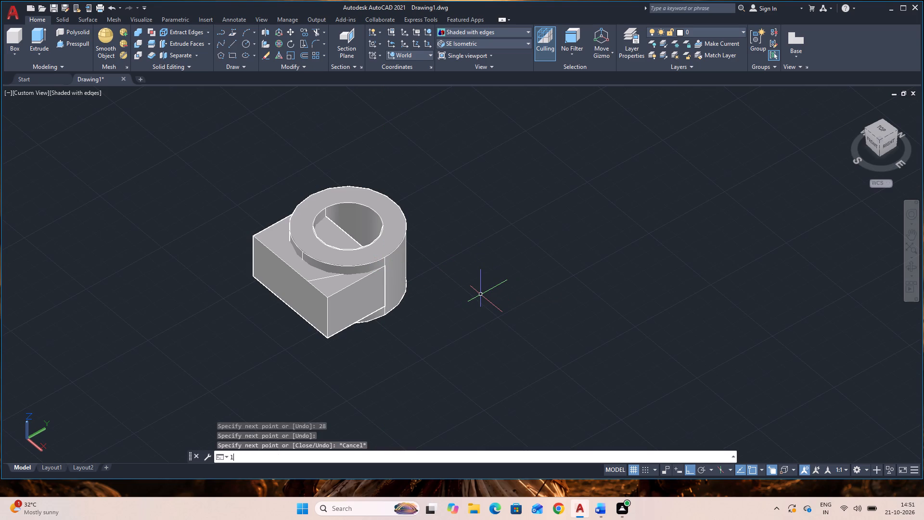
key(space)
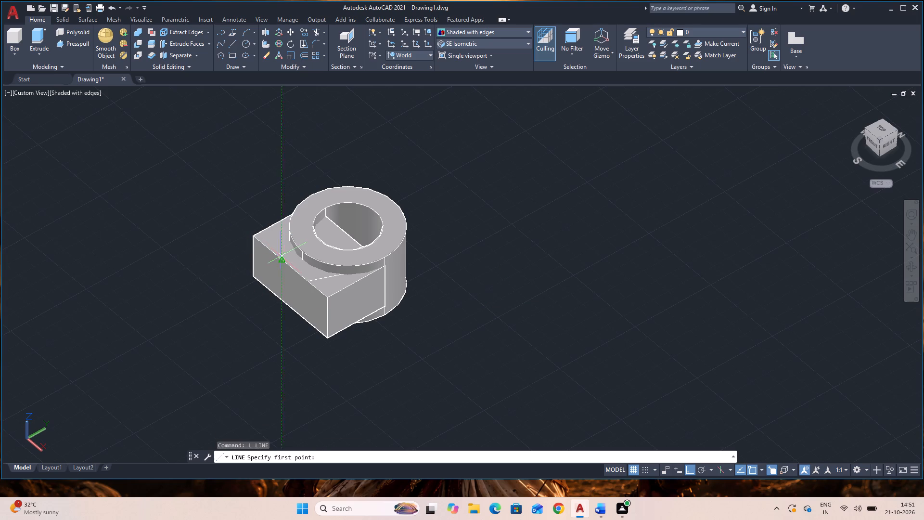
click(274, 252)
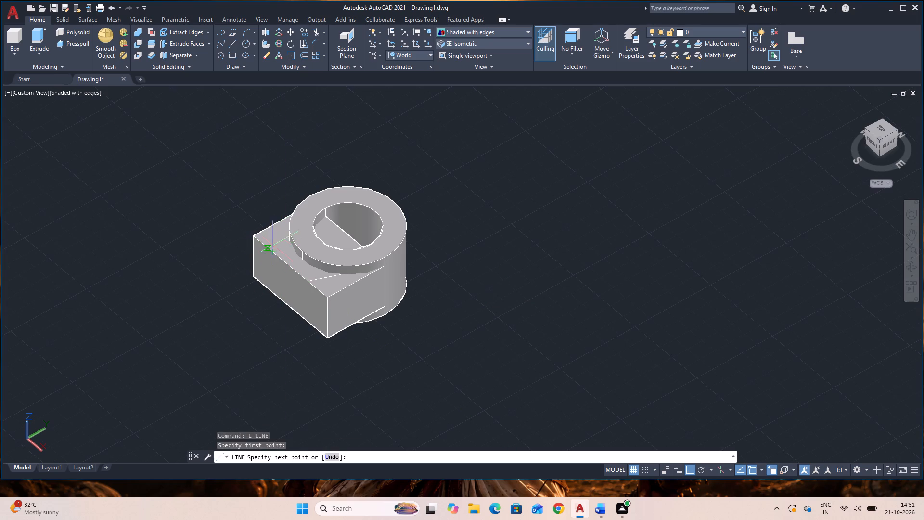
click(911, 266)
drag(600, 329, 694, 325)
drag(580, 326, 668, 323)
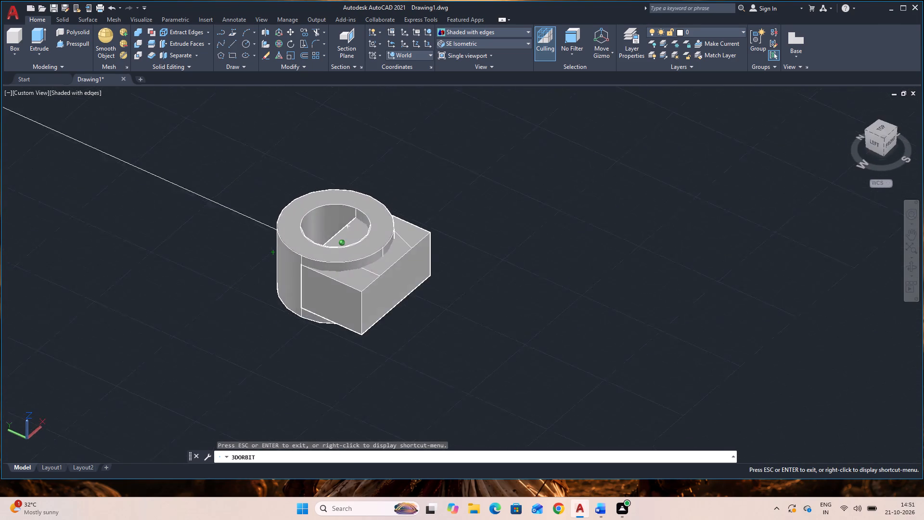
drag(668, 323, 674, 322)
drag(544, 333, 642, 338)
key(Escape)
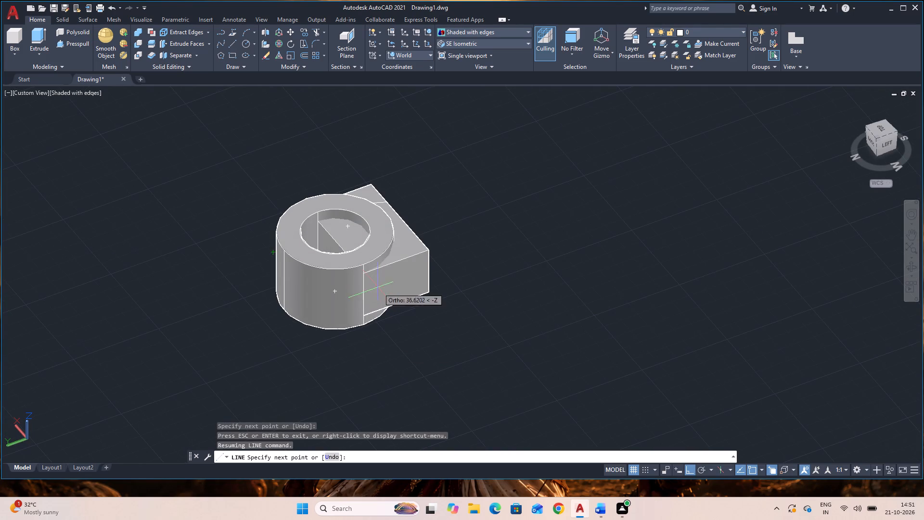
click(365, 273)
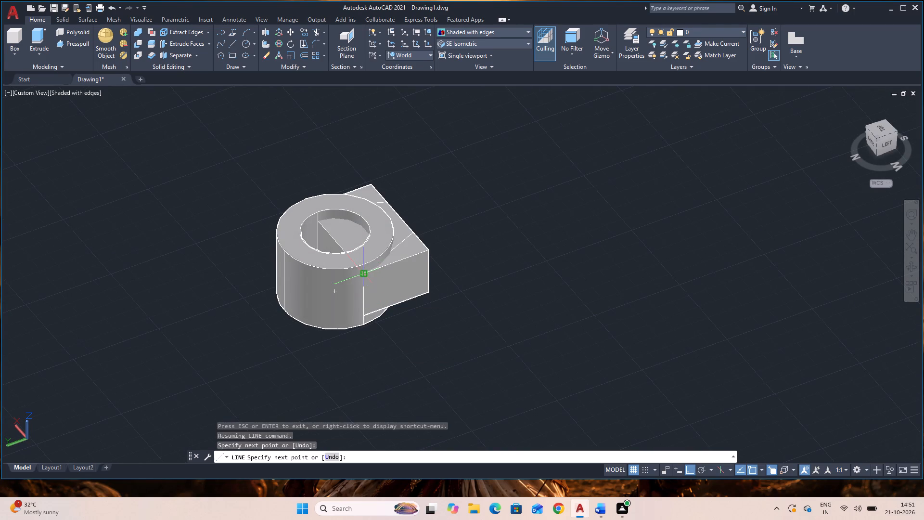
key(Escape)
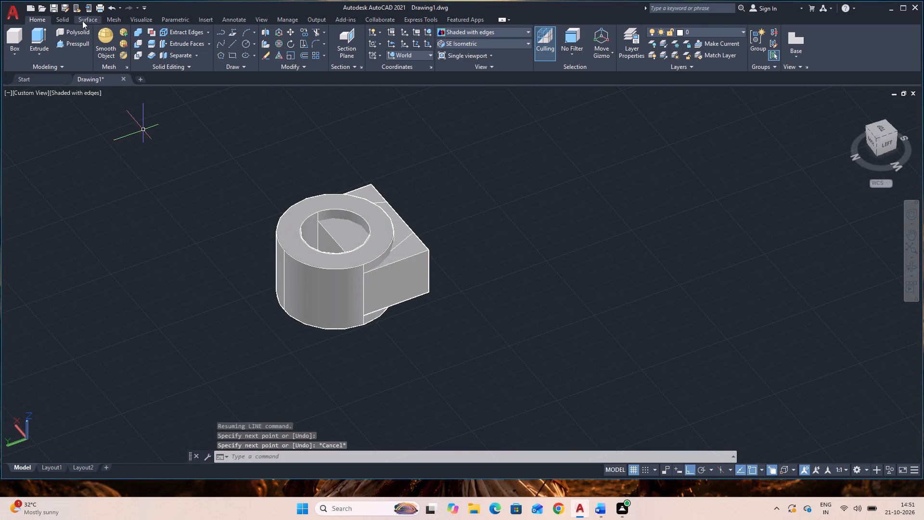
Presspull the two triangular regions on the block's top face down through its full height to cut away both front corners.
click(77, 39)
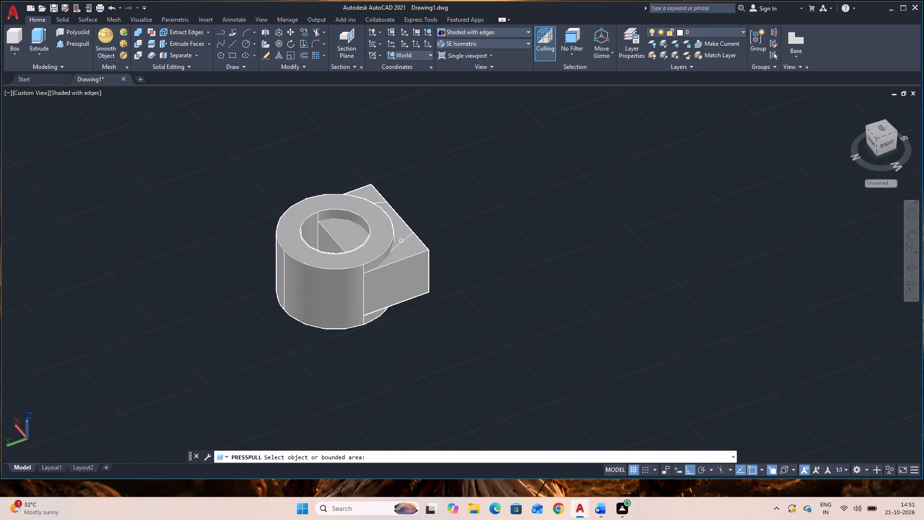
click(408, 247)
click(436, 320)
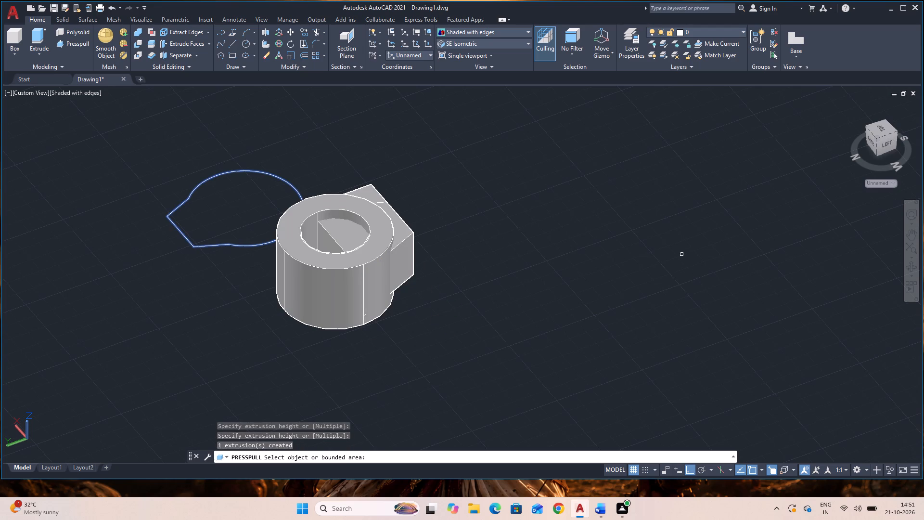
click(911, 263)
drag(806, 285, 532, 309)
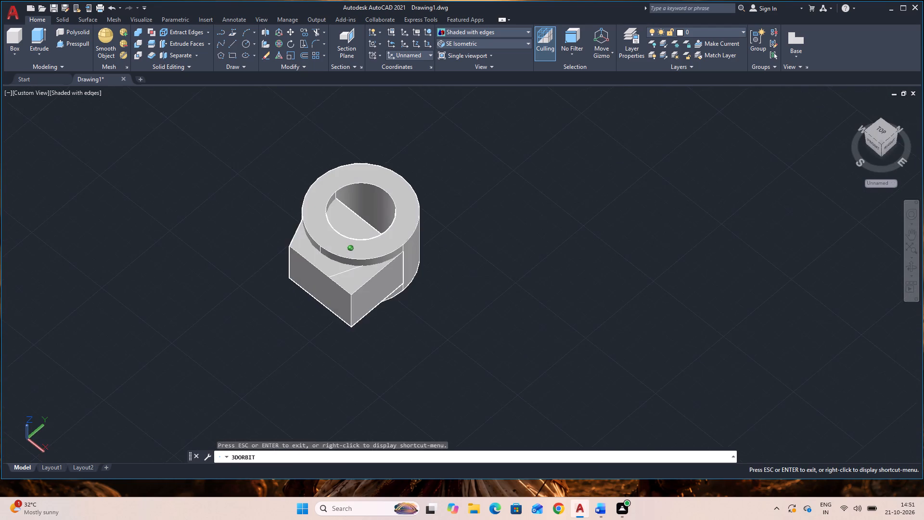
drag(532, 309, 501, 306)
key(Escape)
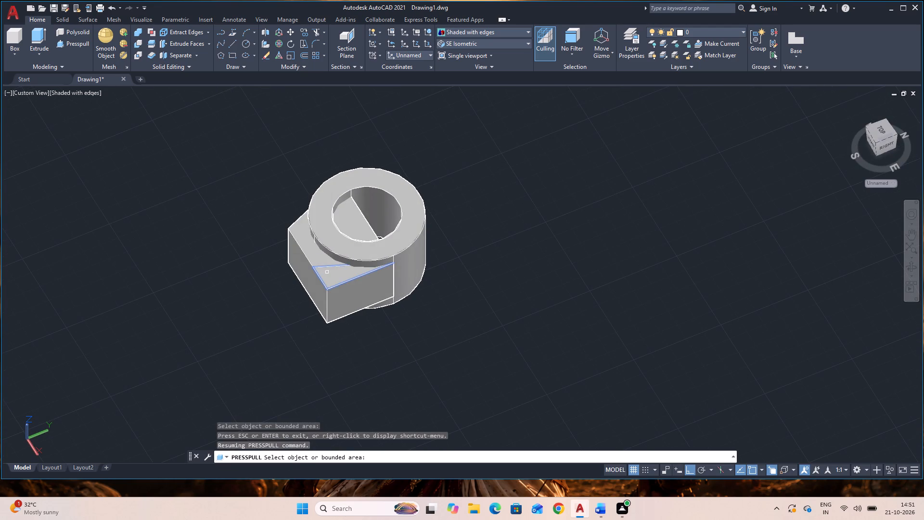
click(328, 273)
click(331, 368)
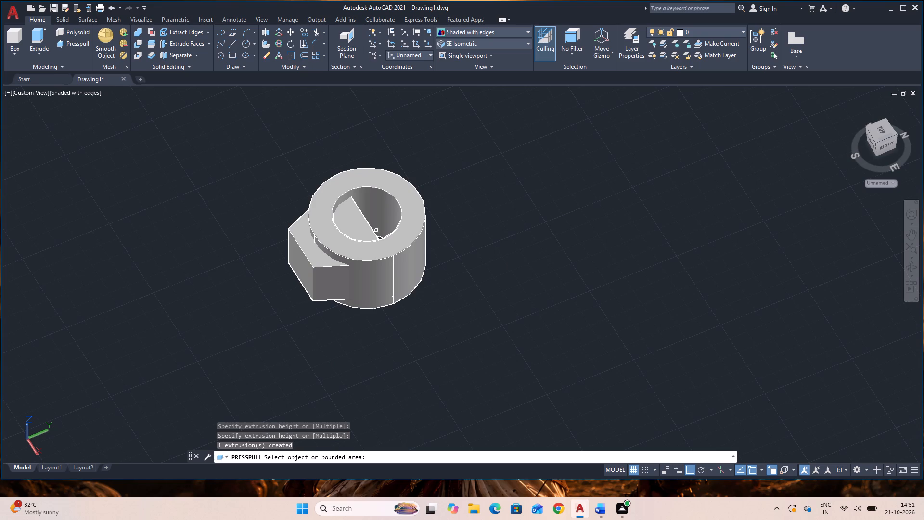
key(Escape)
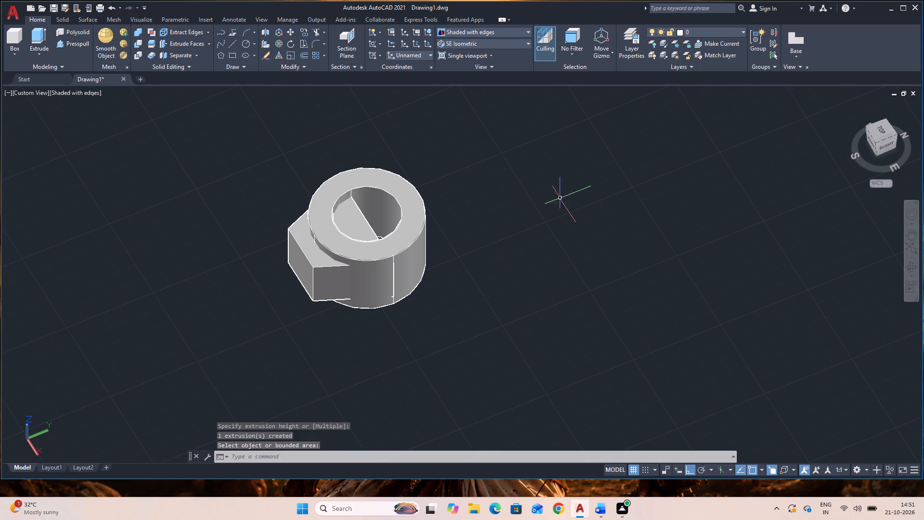
Examine the cut corners of the block and its overlap with the cylinder from different sides.
click(910, 266)
drag(702, 312, 714, 289)
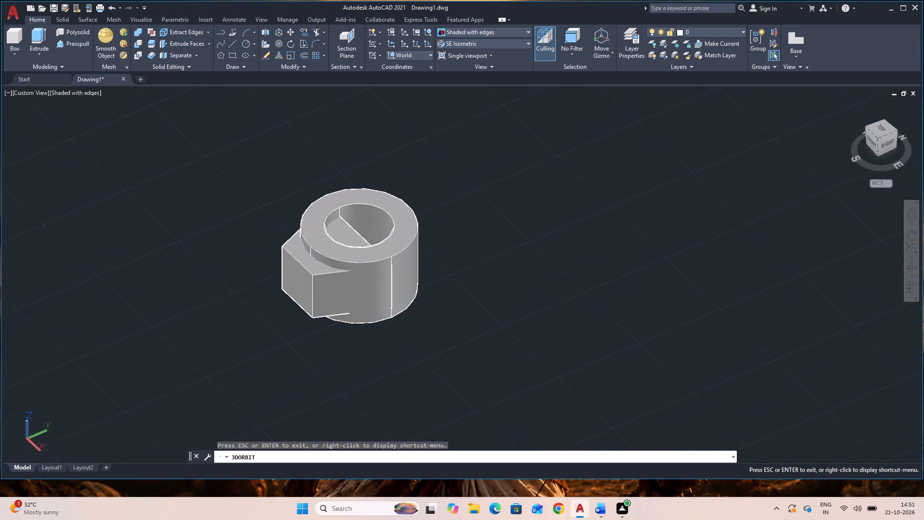
drag(602, 301, 710, 287)
drag(523, 328, 644, 309)
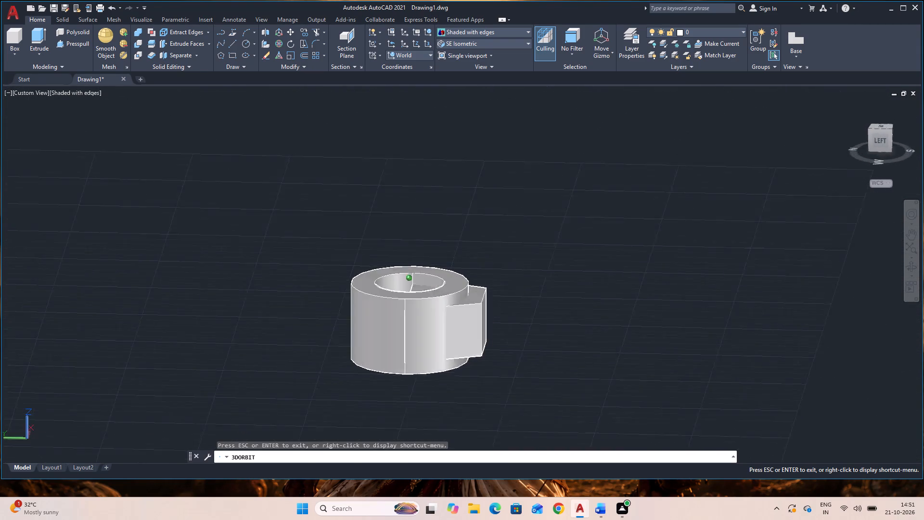
drag(644, 309, 541, 311)
key(Escape)
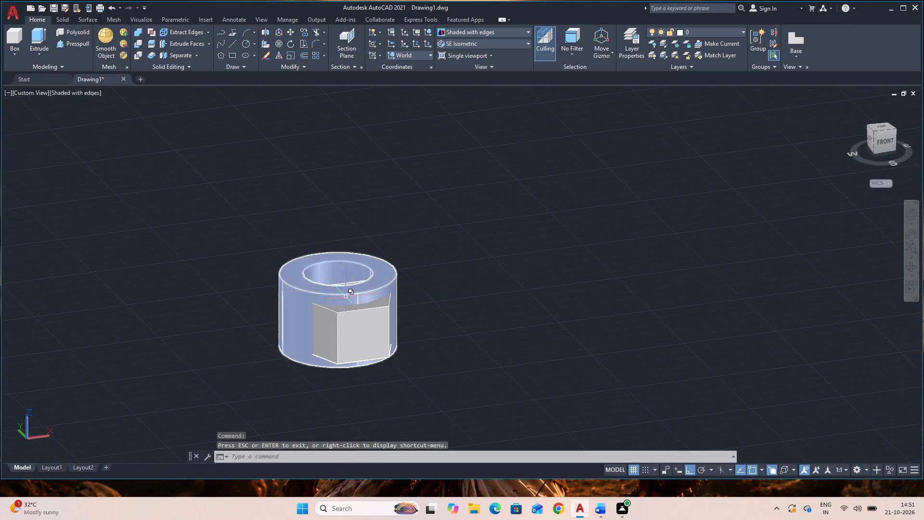
click(358, 298)
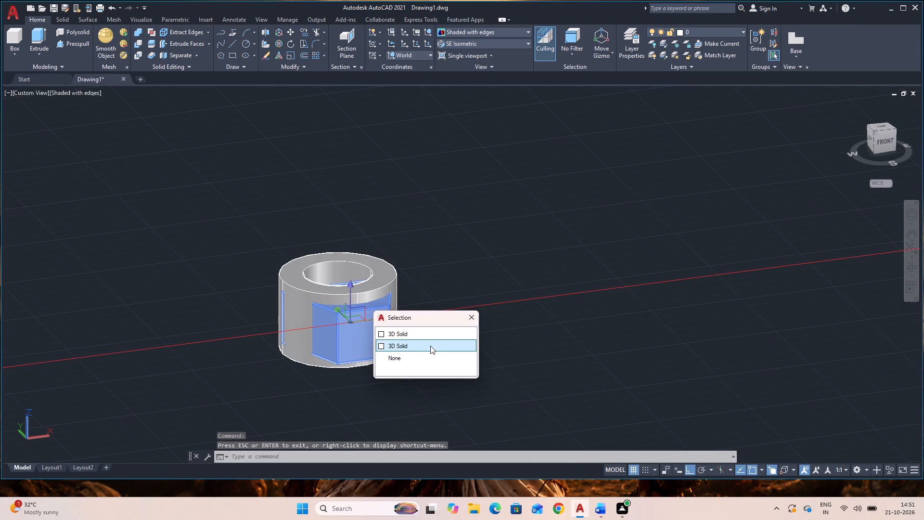
key(Escape)
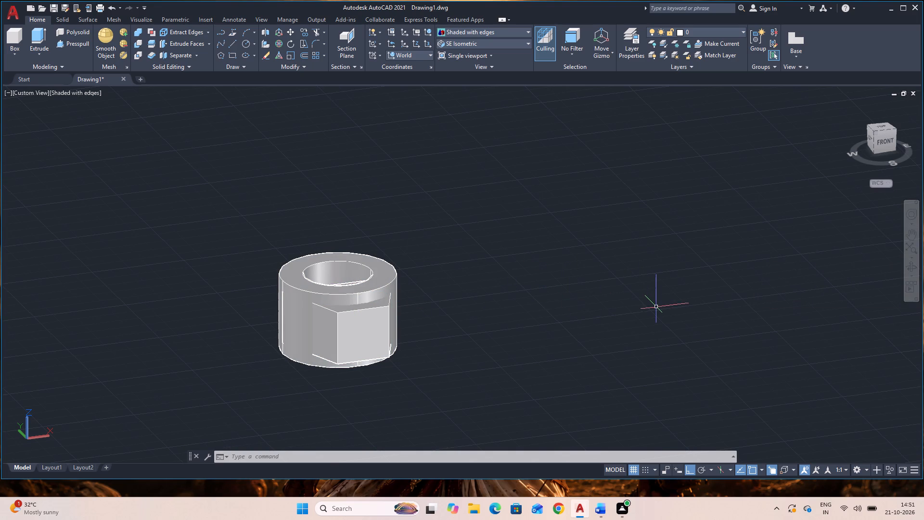
Union the hollow cylinder and the tapered side block into a single solid.
click(461, 46)
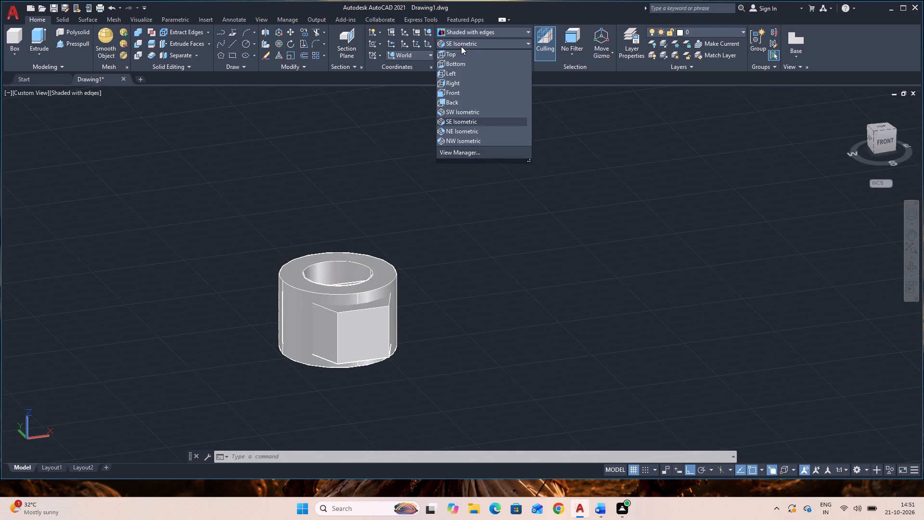
click(470, 120)
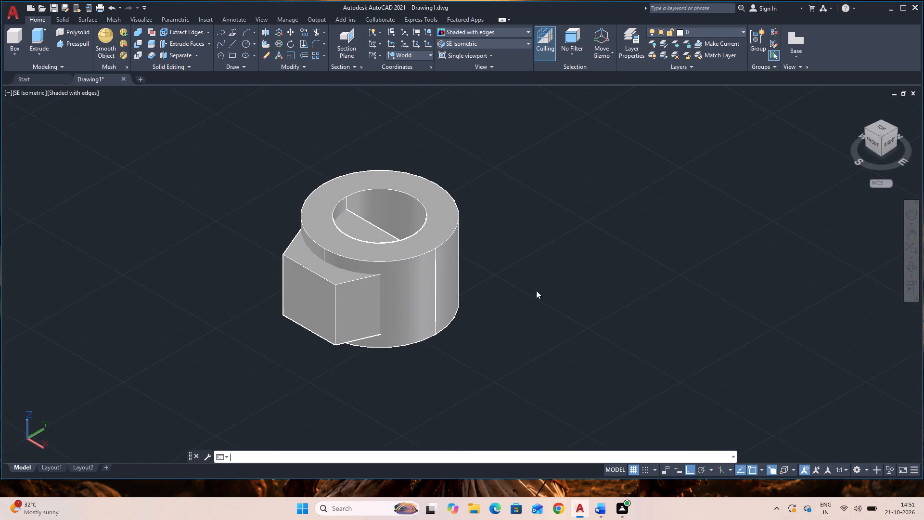
text(union)
key(space)
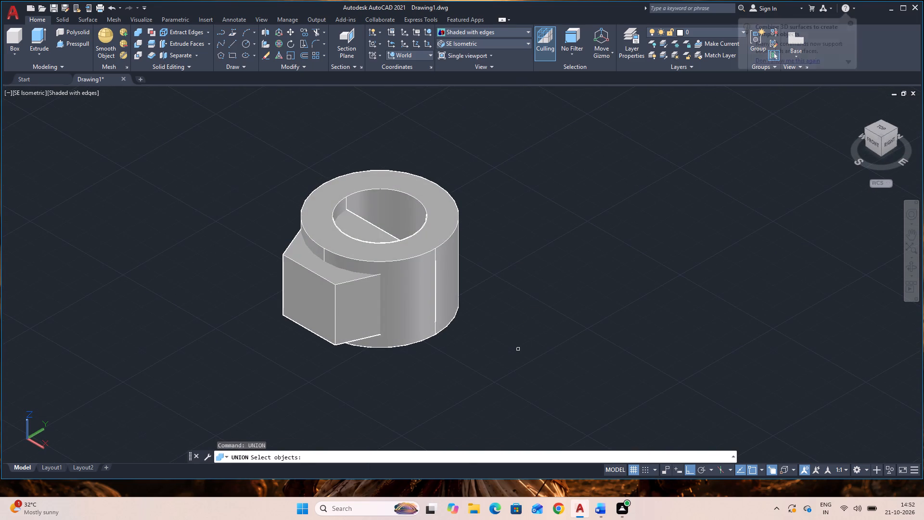
click(516, 357)
click(223, 180)
key(space)
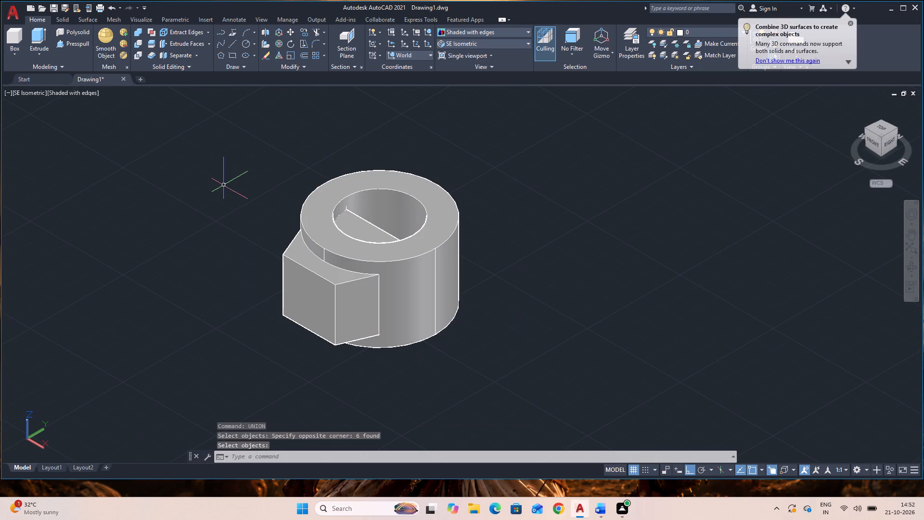
Presspull the portion of the block inside the bore down through its full height to clear the through hole.
click(911, 267)
drag(764, 243, 765, 304)
key(Escape)
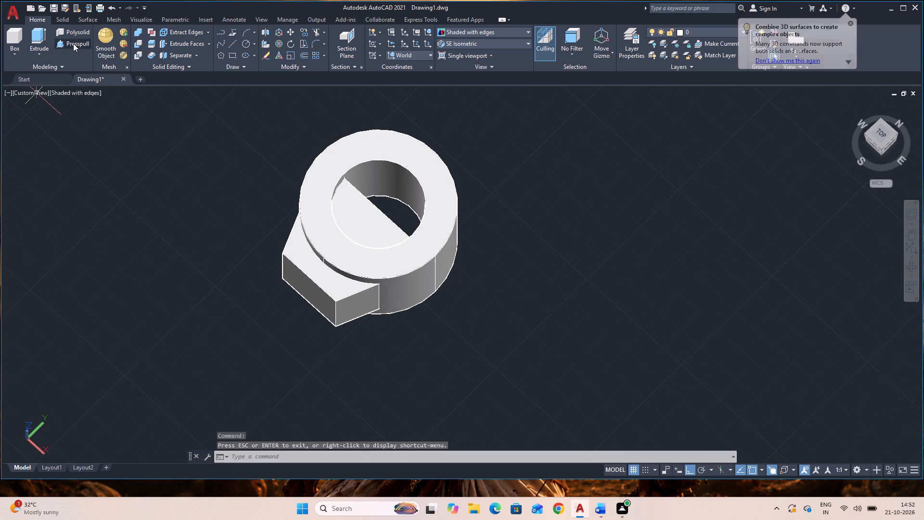
click(73, 44)
click(370, 228)
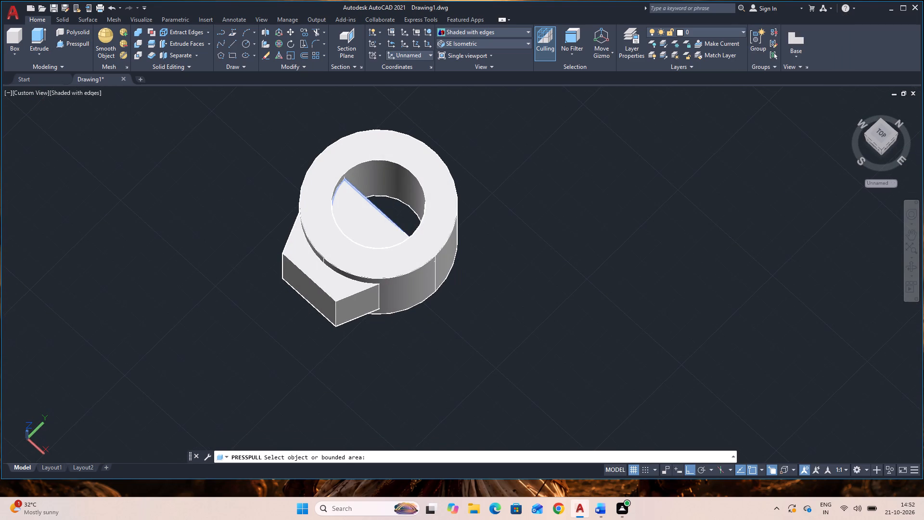
click(565, 363)
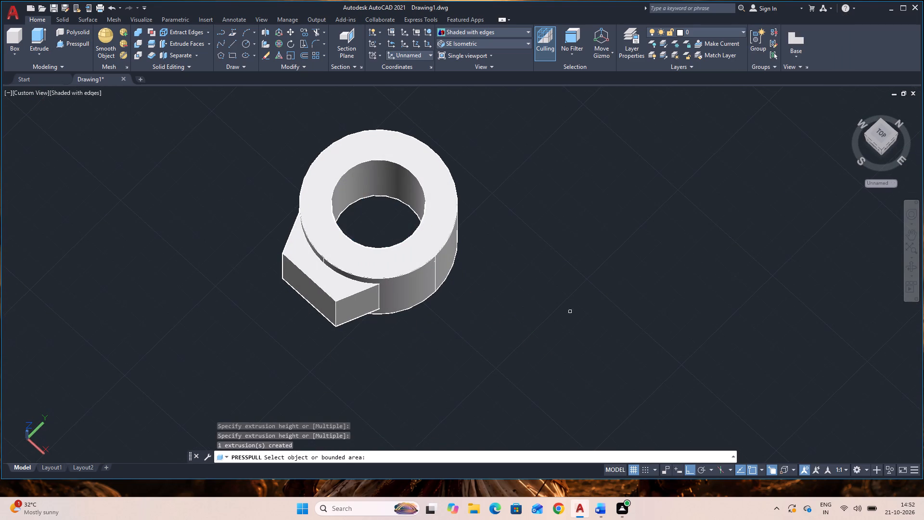
key(Escape)
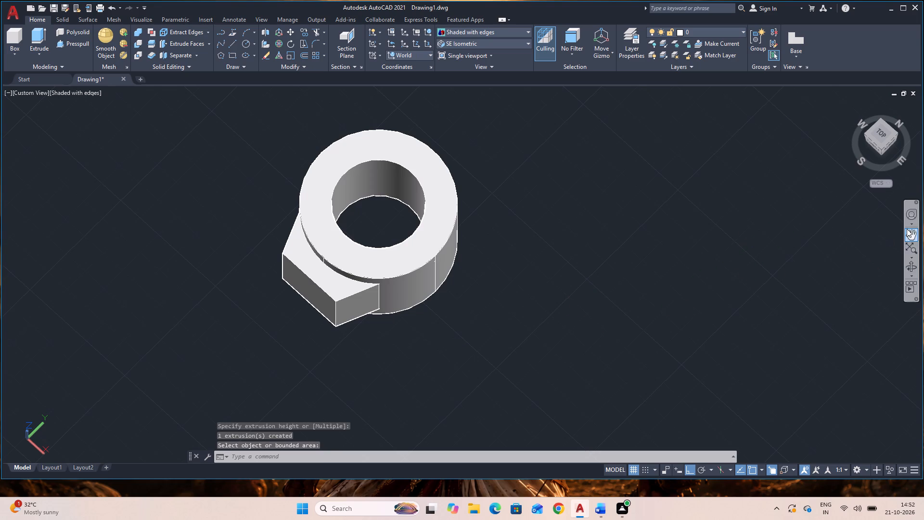
Inspect the joined part and its cleared bore from several sides, ending in the SE Isometric view.
click(910, 261)
drag(608, 347, 603, 238)
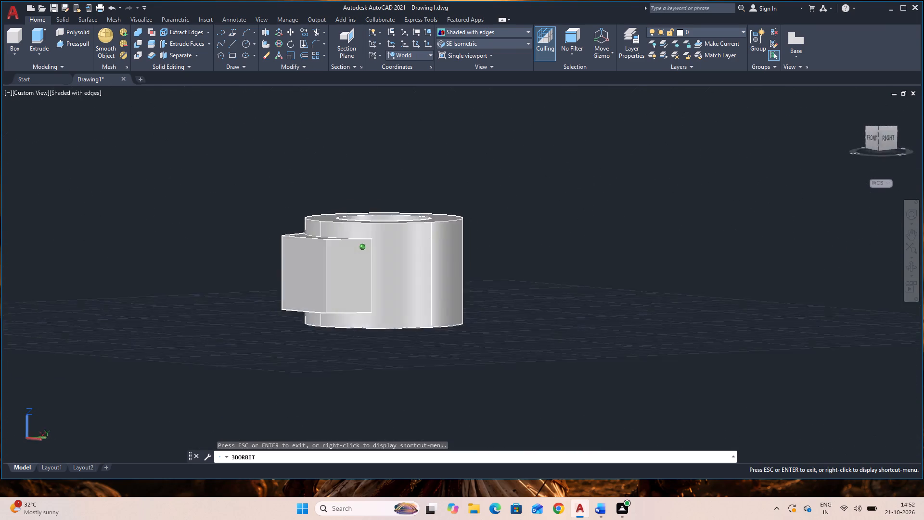
drag(603, 238, 667, 267)
drag(463, 315, 713, 372)
drag(529, 369, 189, 358)
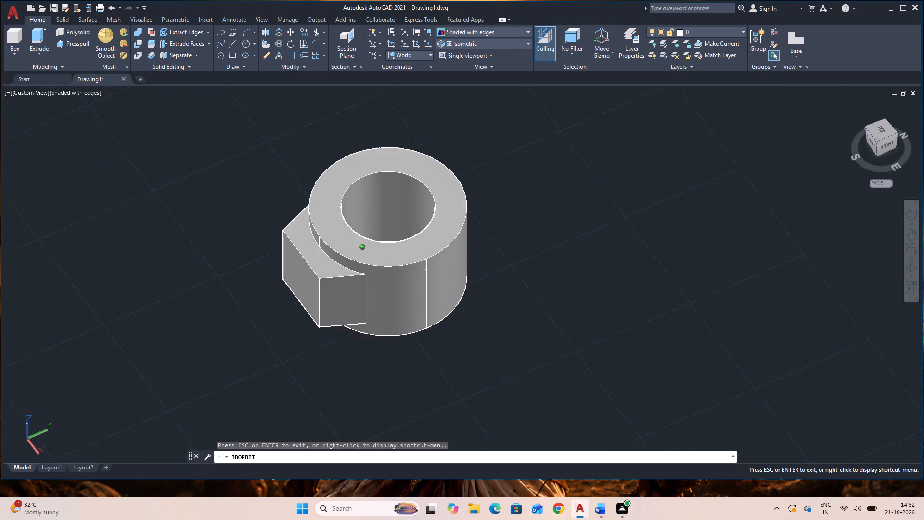
drag(189, 358, 187, 326)
key(Escape)
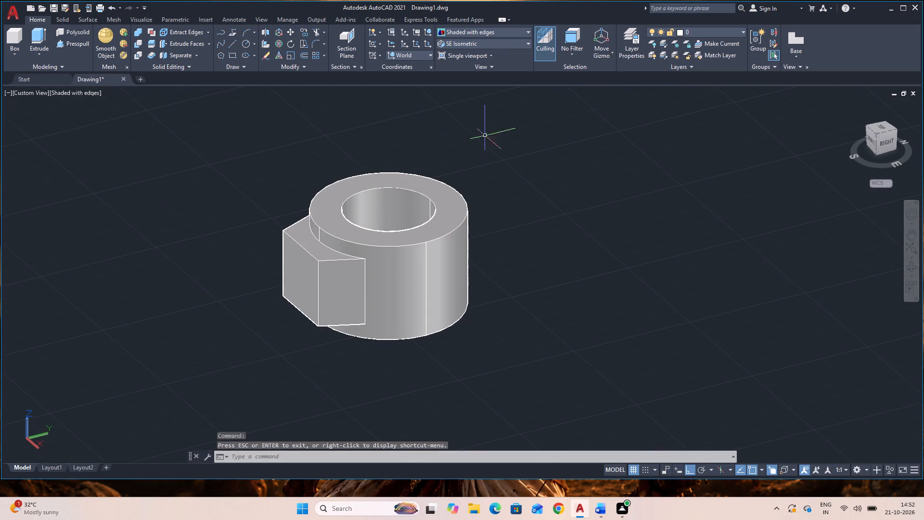
click(450, 45)
click(475, 121)
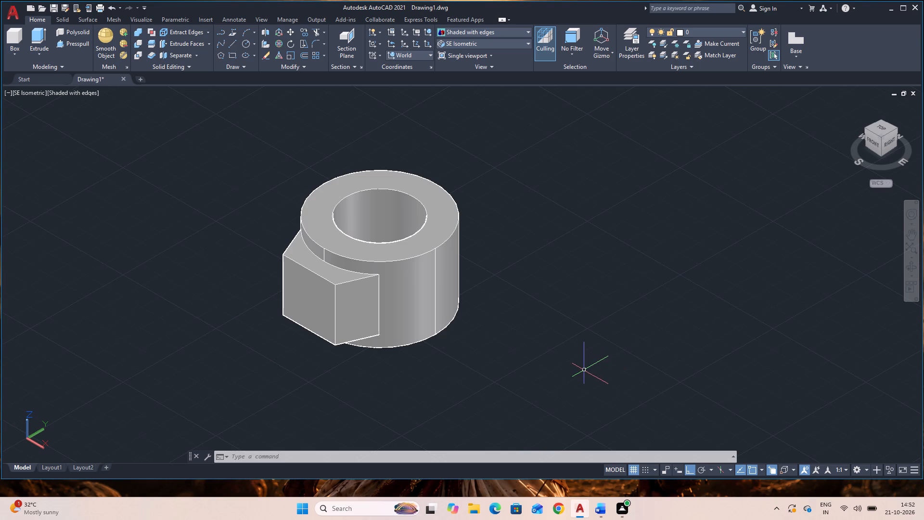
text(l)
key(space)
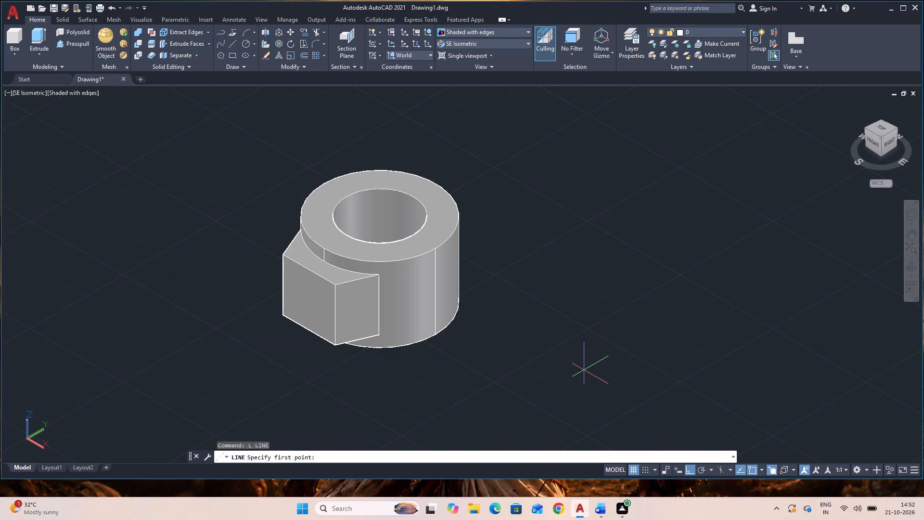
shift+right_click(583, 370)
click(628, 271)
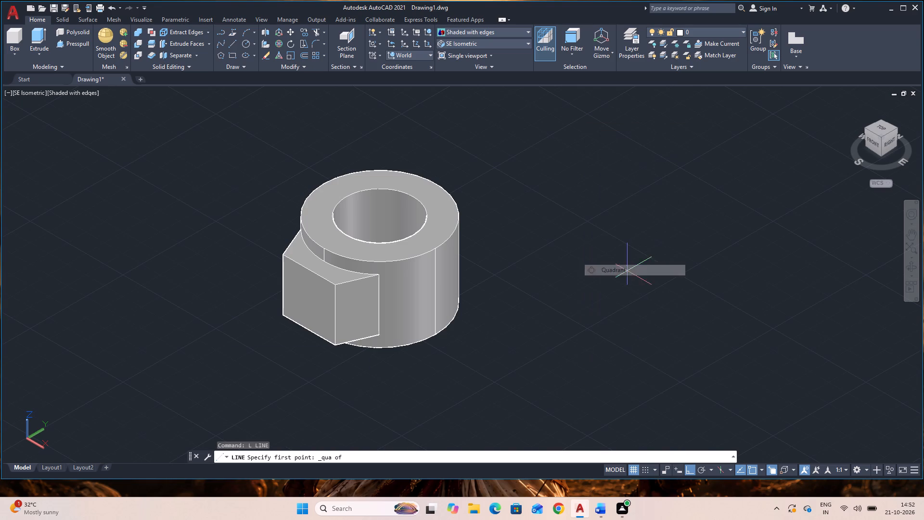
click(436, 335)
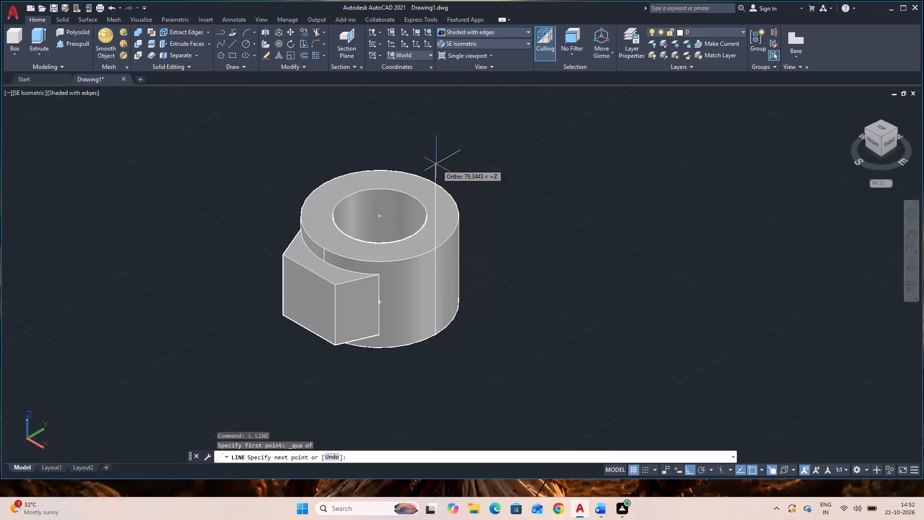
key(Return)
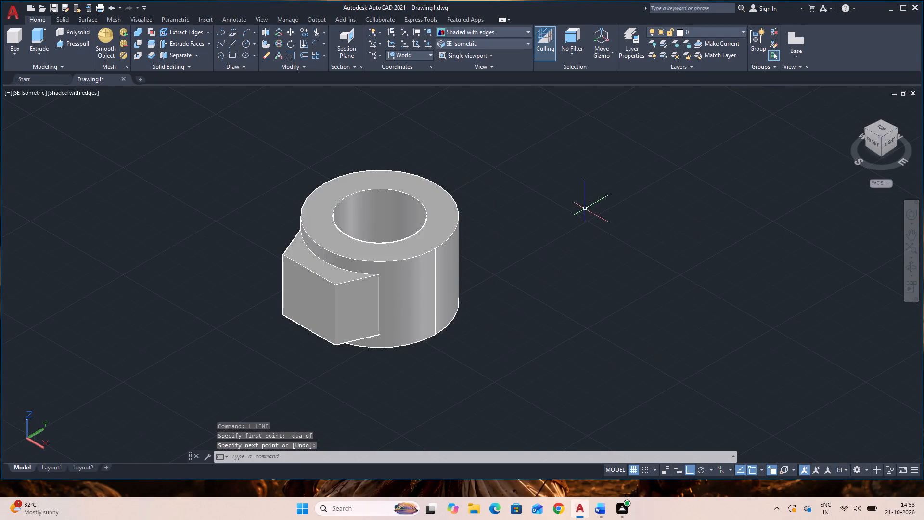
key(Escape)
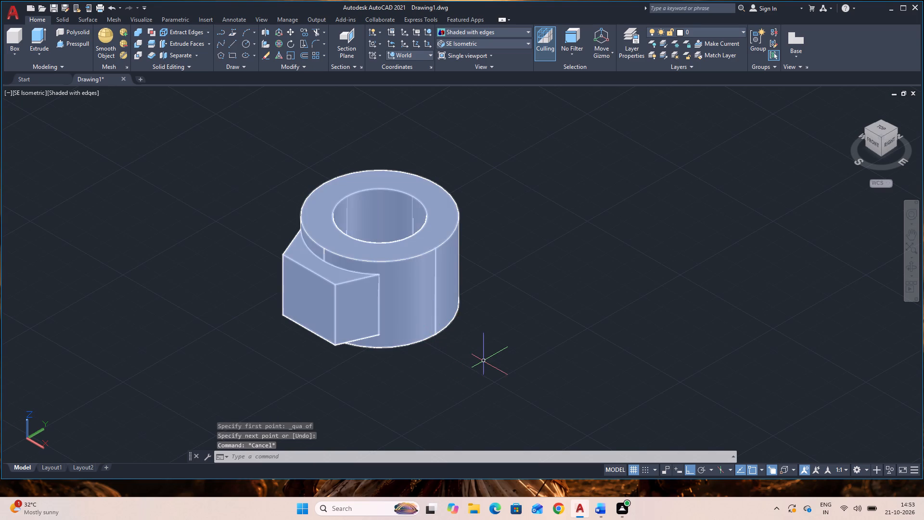
Draw a vertical line 6 units long upward from the quadrant on the large cylinder's bottom edge.
text(l)
key(space)
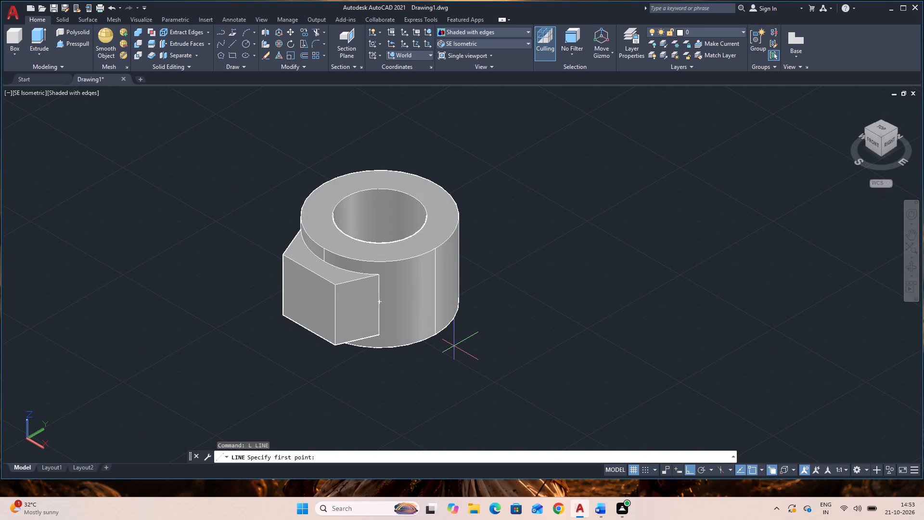
shift+right_click(453, 344)
click(482, 241)
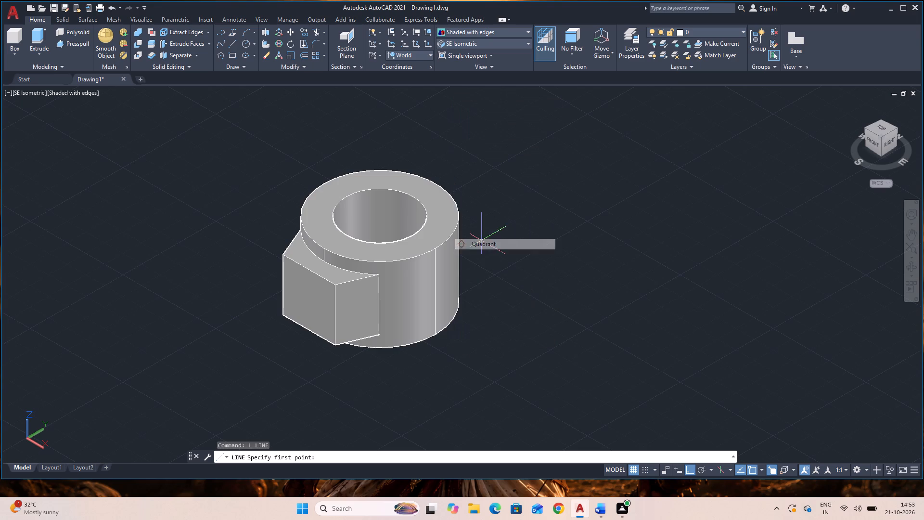
click(436, 334)
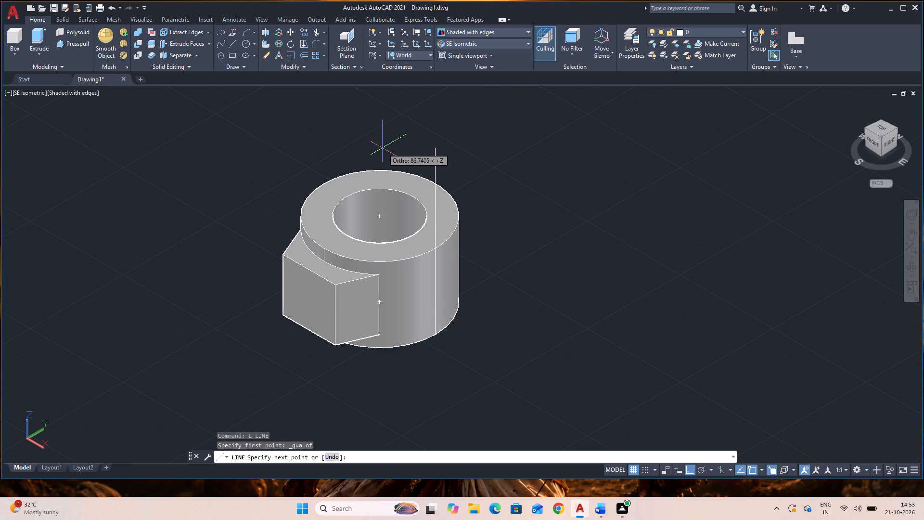
key(6)
key(Return)
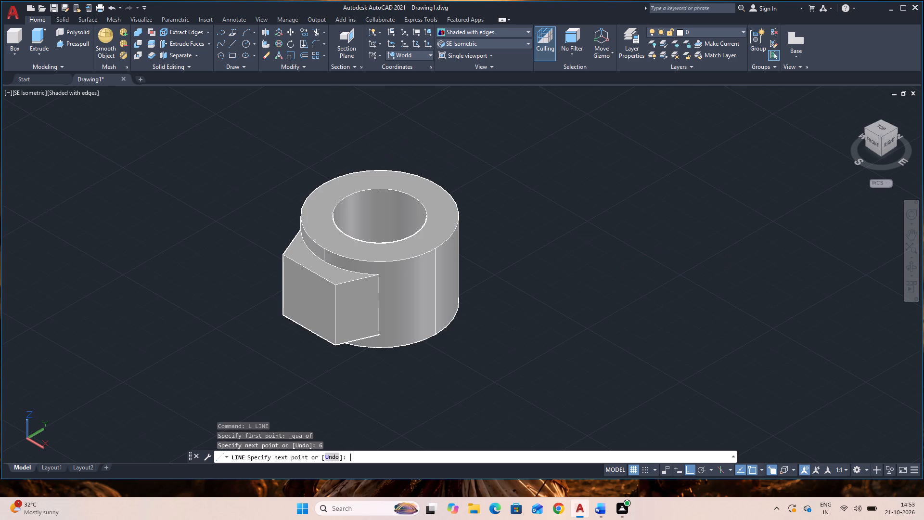
key(Escape)
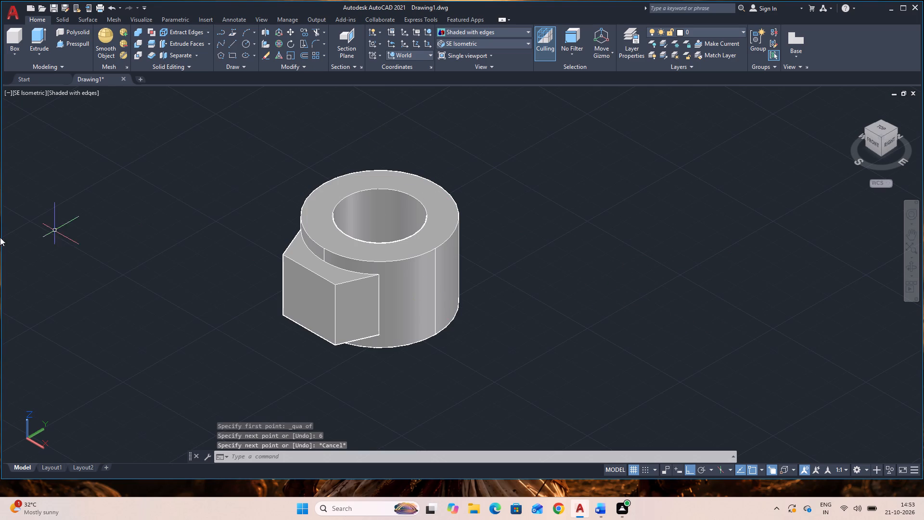
Create a box of length 60, width 120 and height 6 starting from the upper end of the 6-unit line.
click(17, 35)
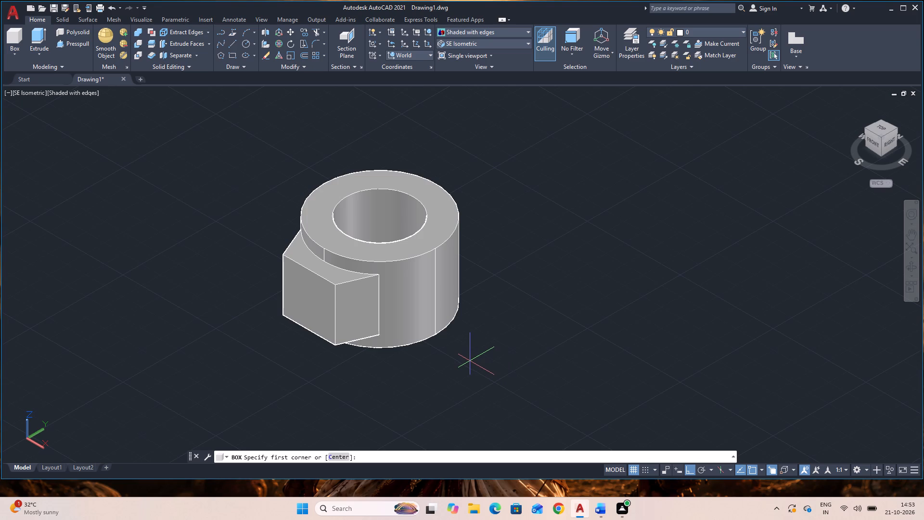
click(438, 324)
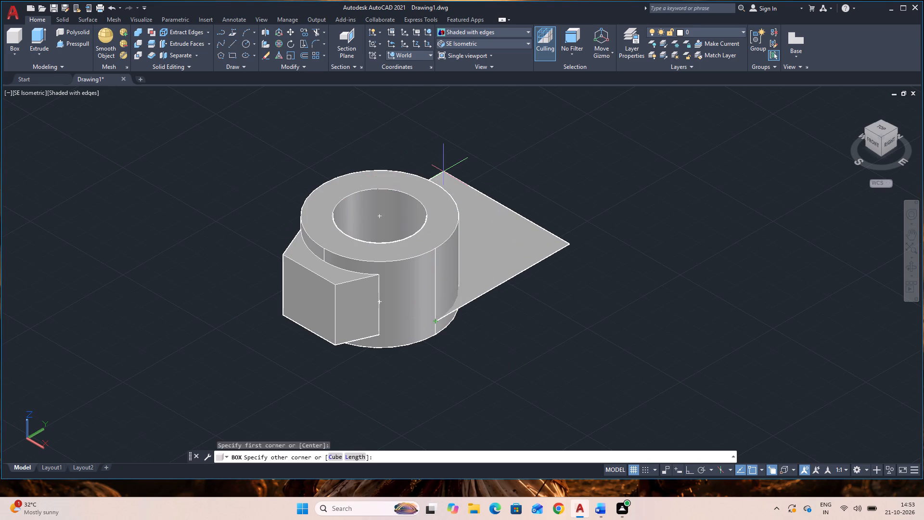
text(l)
key(space)
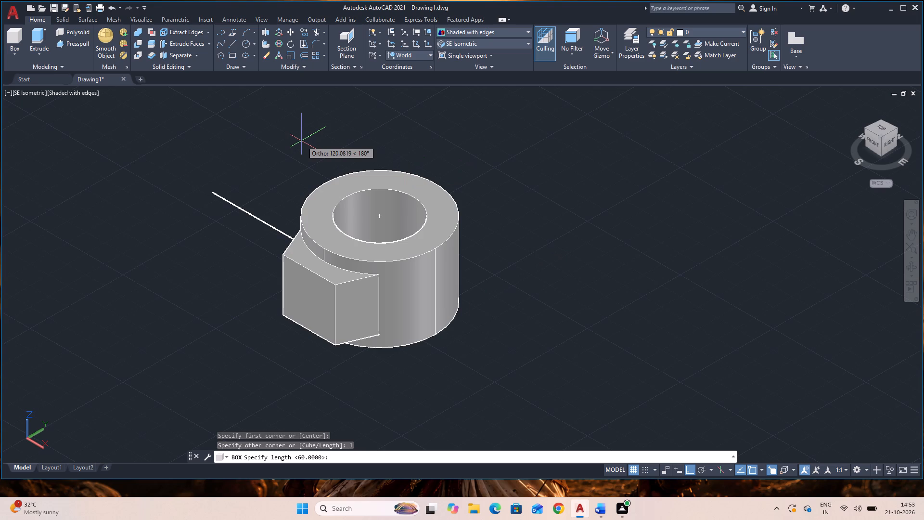
text(60)
key(Return)
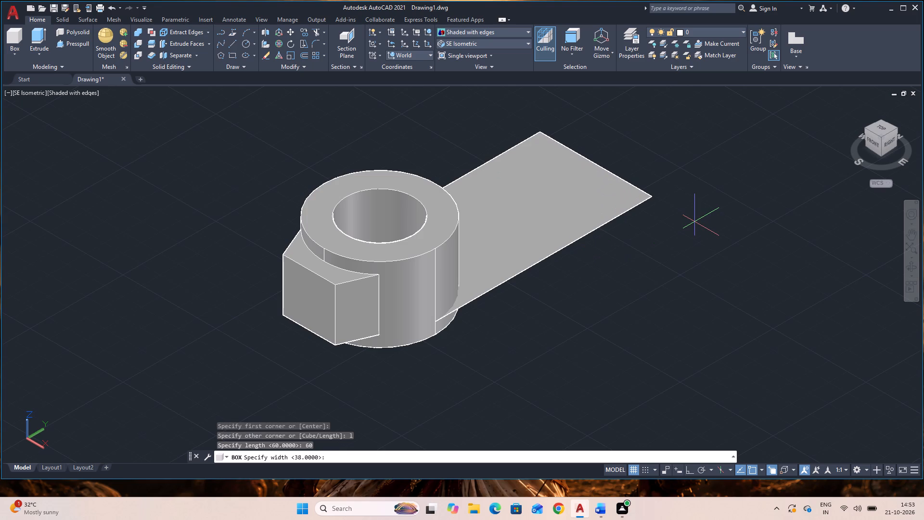
text(120)
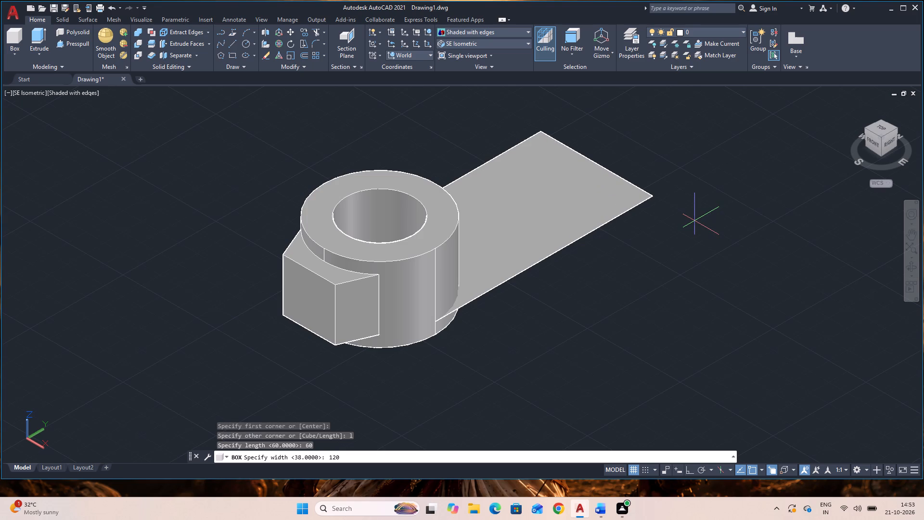
key(Return)
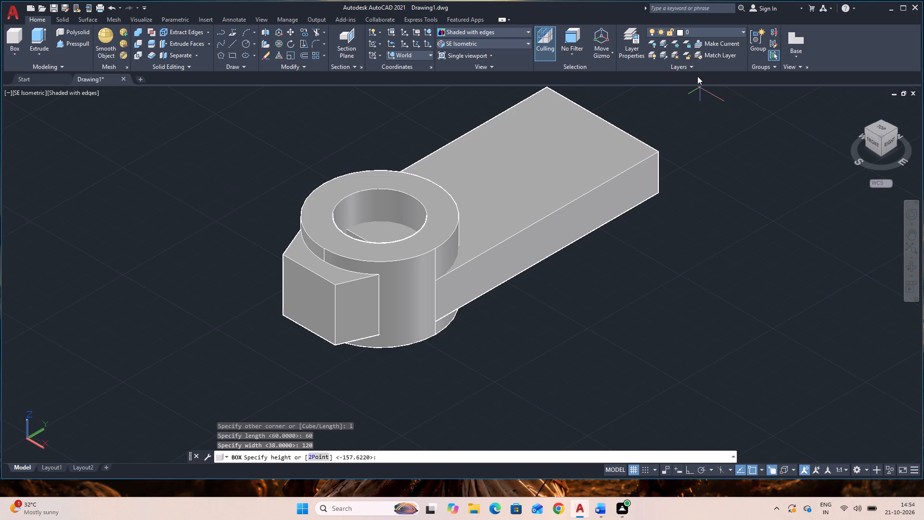
key(6)
key(Return)
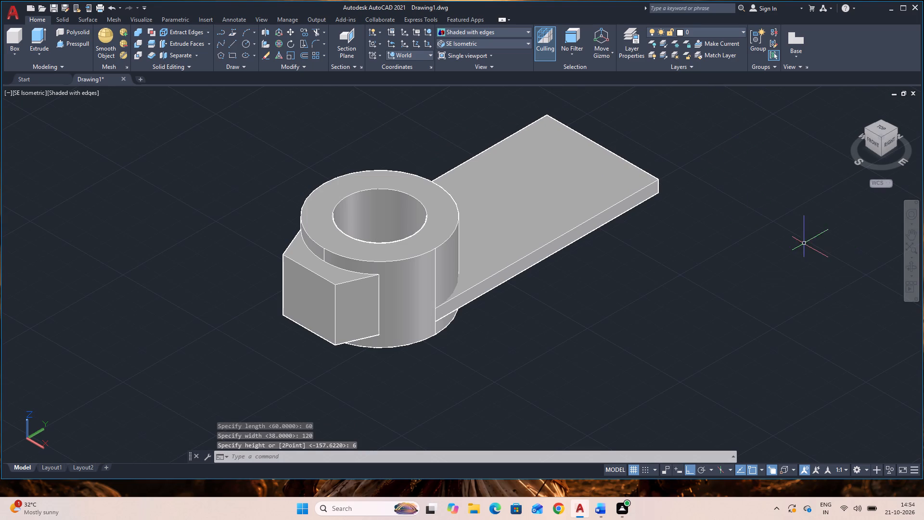
Create a cylinder of radius 16 centred on the midpoint of the plate's far top edge, extending down through the plate thickness.
click(14, 50)
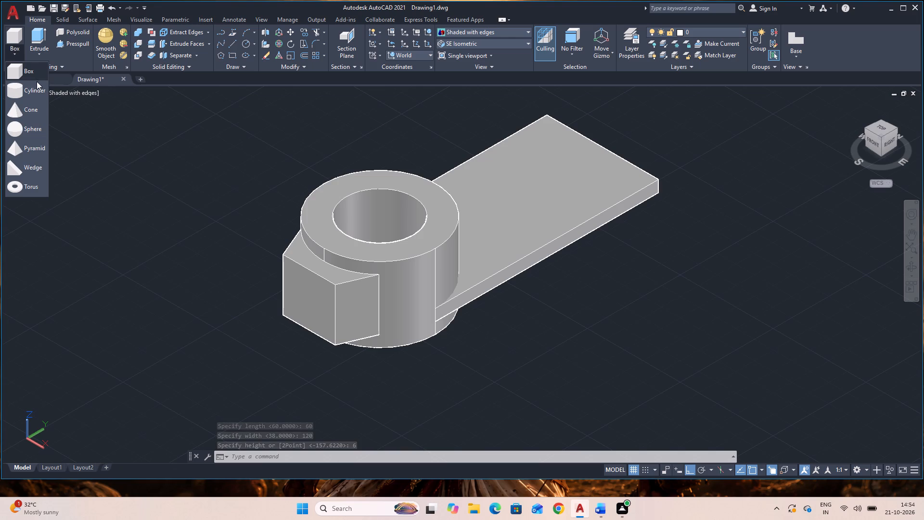
click(36, 91)
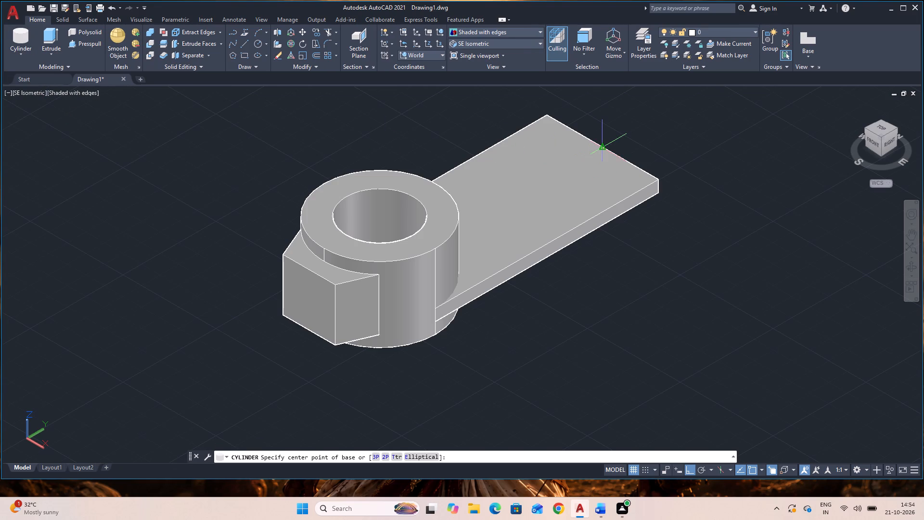
click(603, 149)
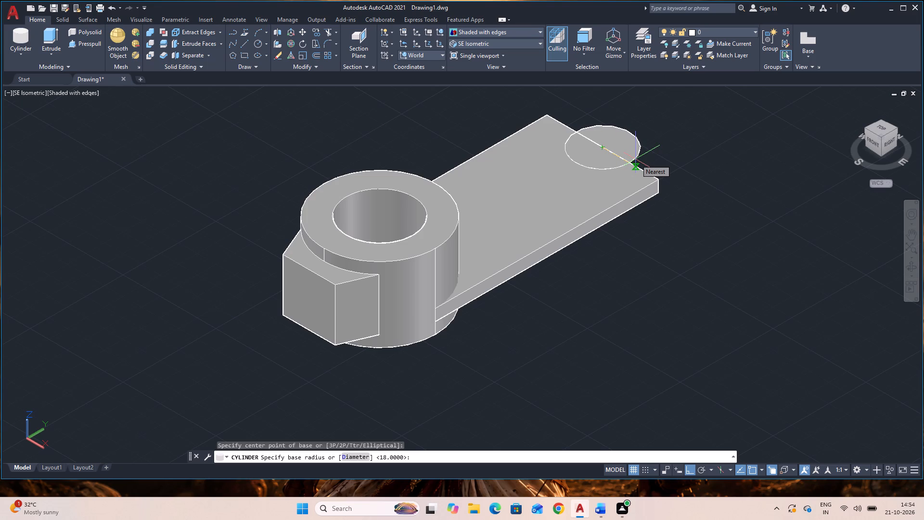
text(16)
key(Return)
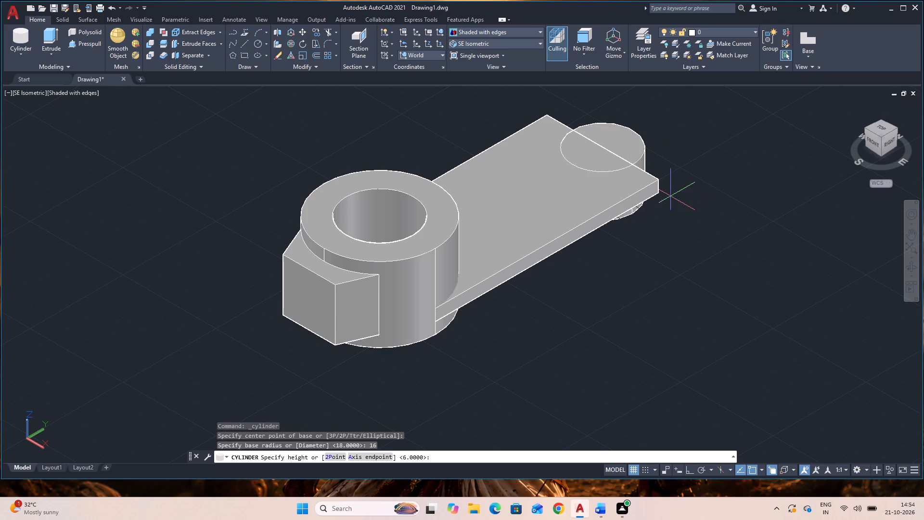
click(657, 195)
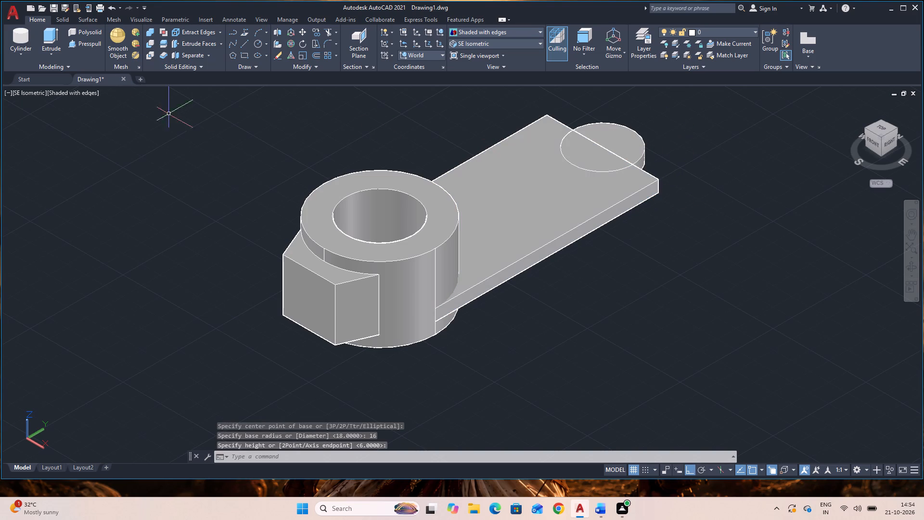
Create a concentric cylinder of radius 6 at the plate's far end, extending down through the plate thickness.
click(20, 34)
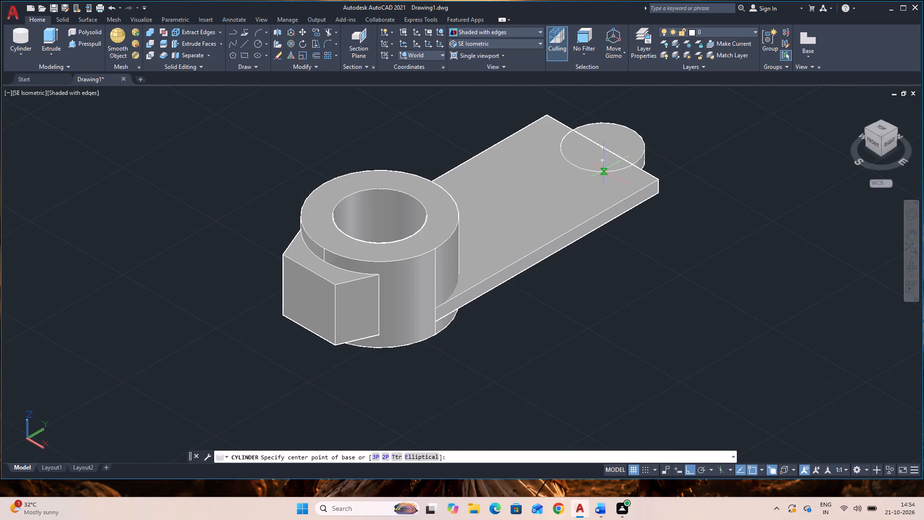
click(604, 149)
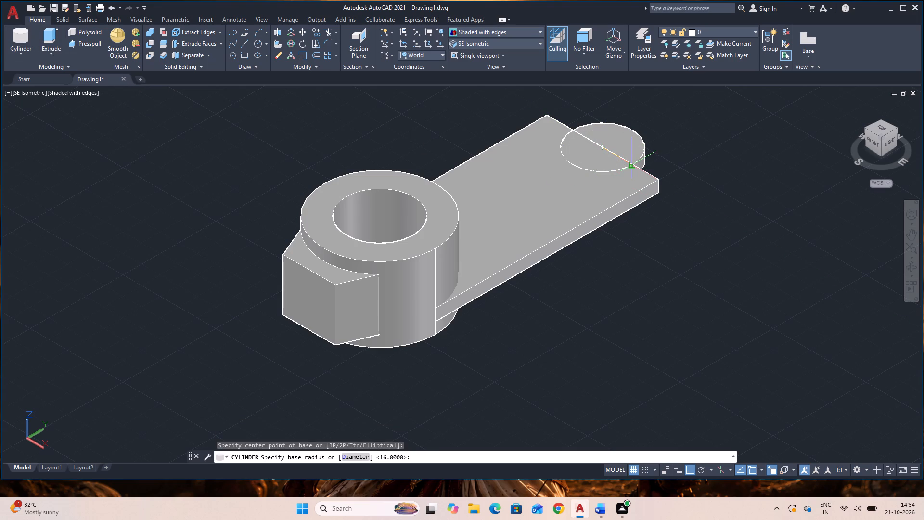
key(6)
key(Return)
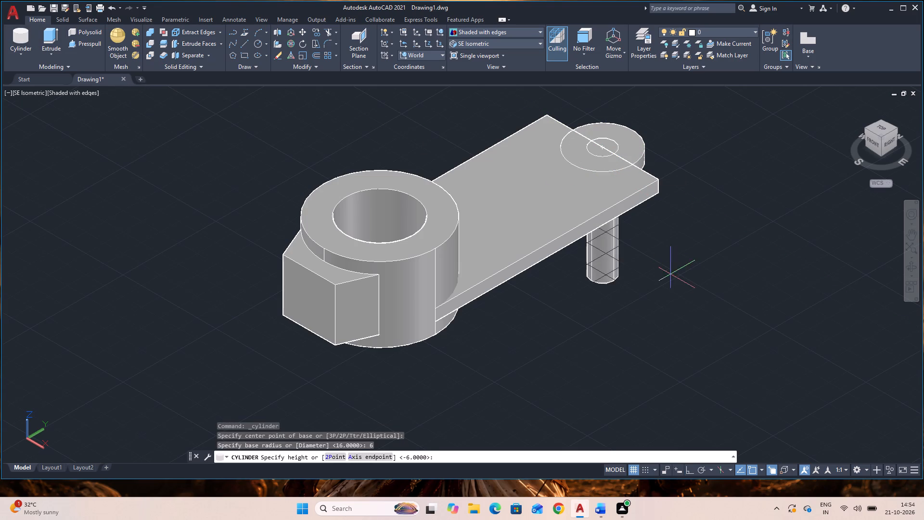
click(662, 191)
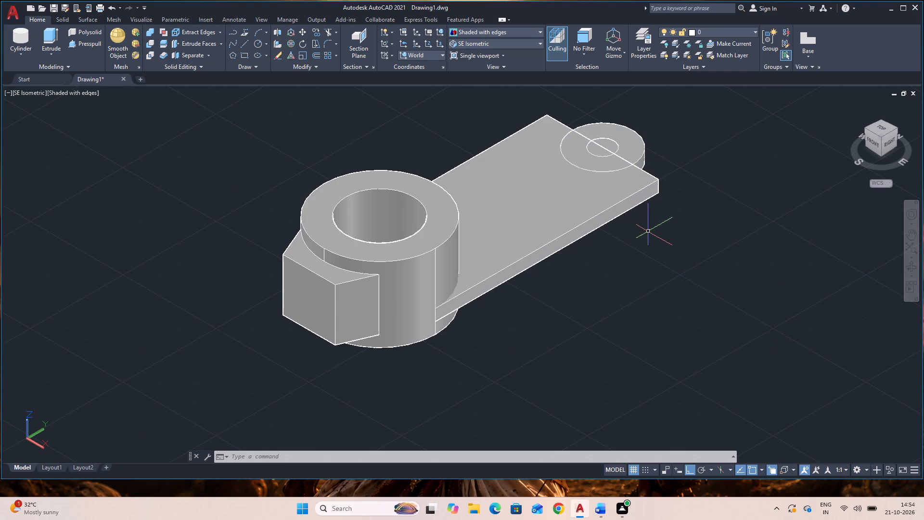
key(s)
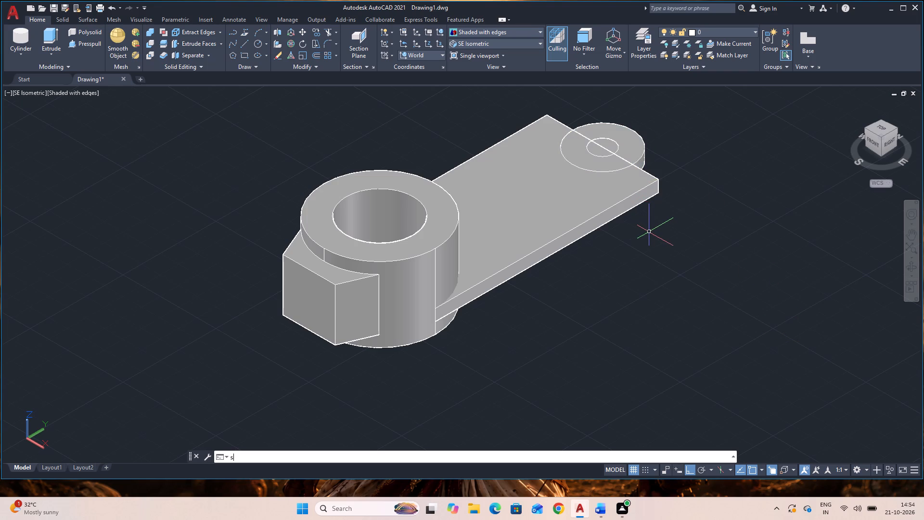
key(Escape)
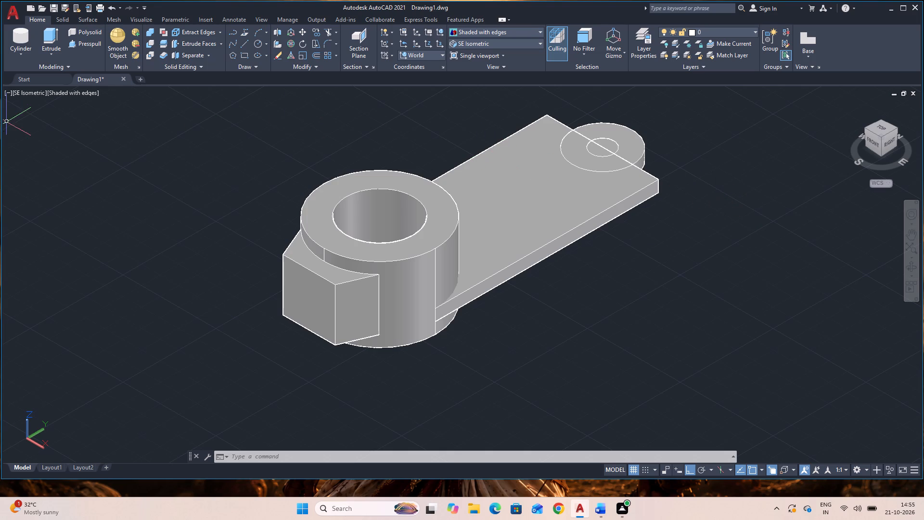
Presspull both halves of the ring between the radius 16 and radius 6 circles upward by 3.
click(77, 42)
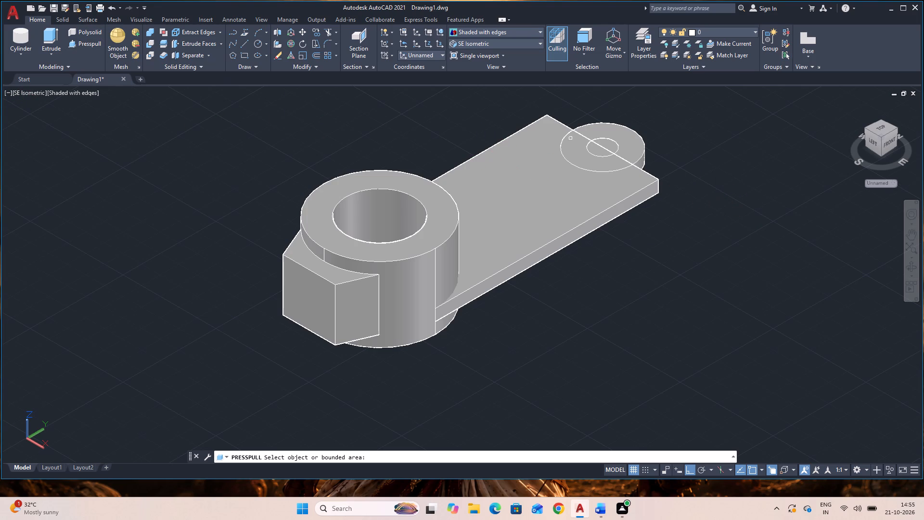
click(577, 142)
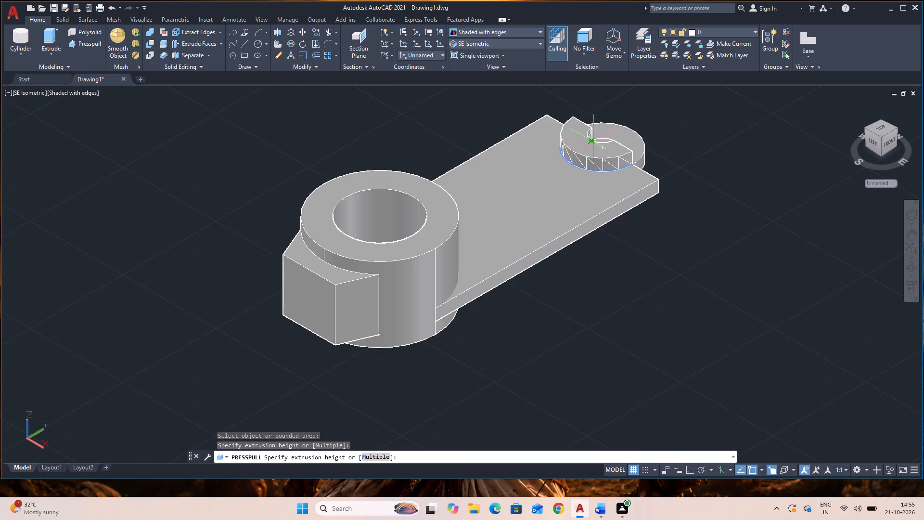
key(3)
key(Return)
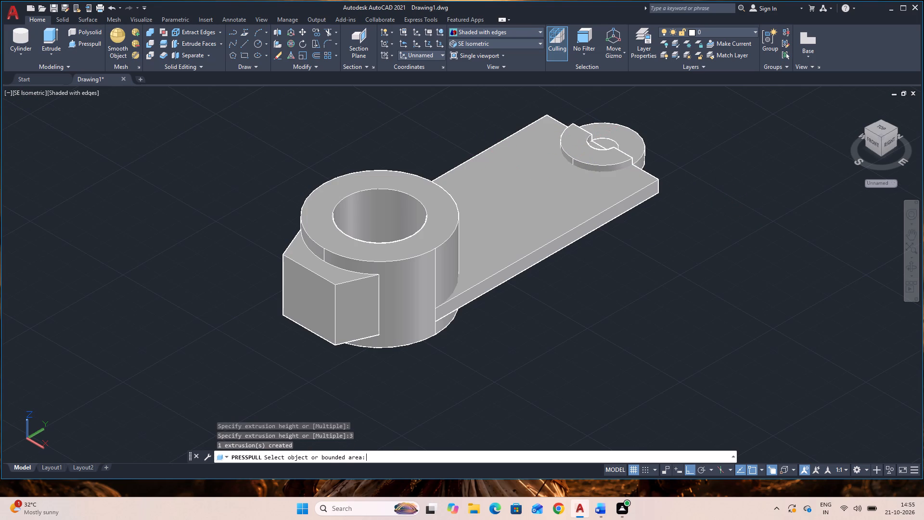
click(627, 143)
key(3)
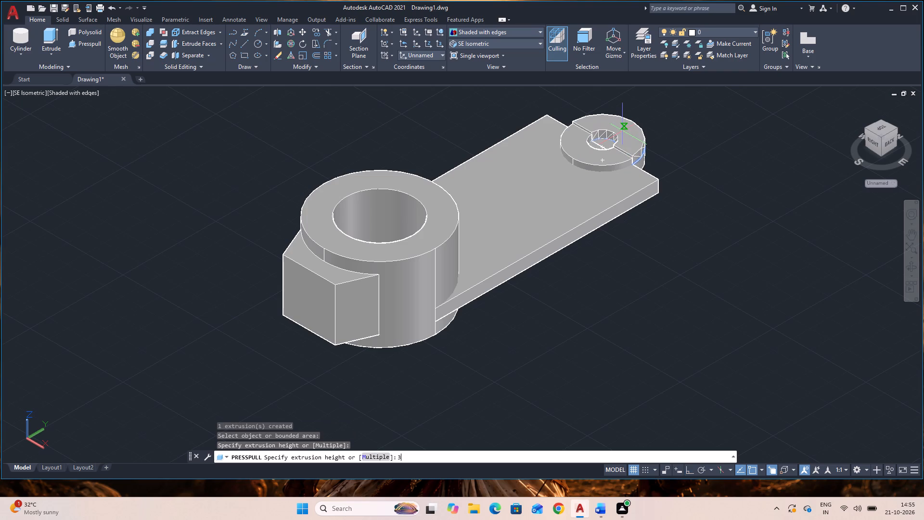
key(Return)
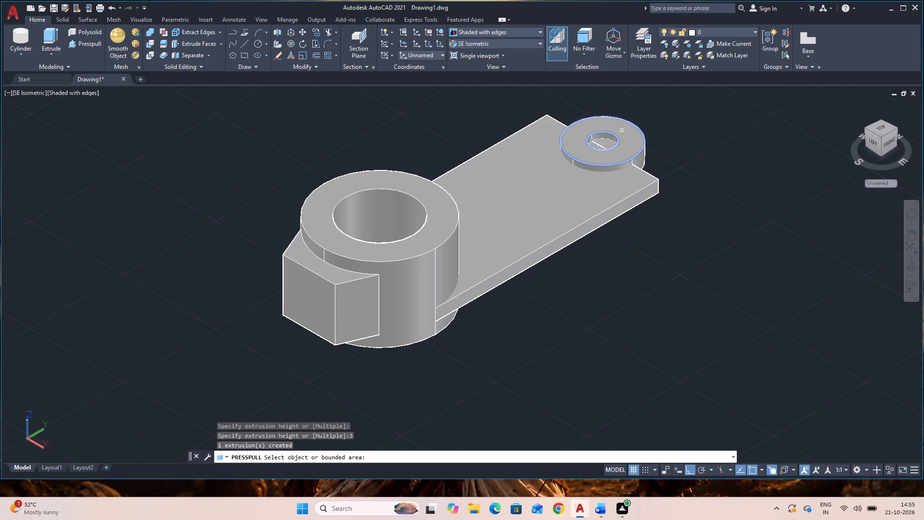
Presspull both halves of the radius 6 circle inside the boss ring upward by 3.
click(597, 147)
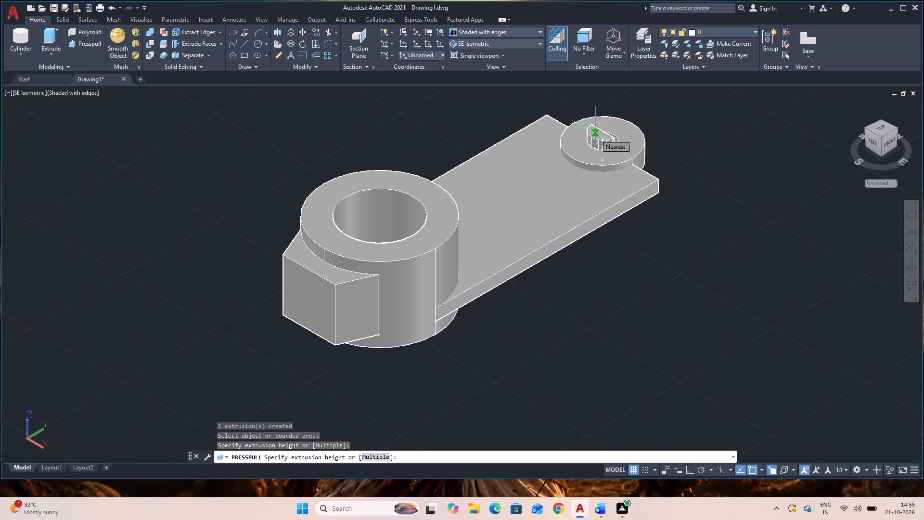
key(3)
key(Return)
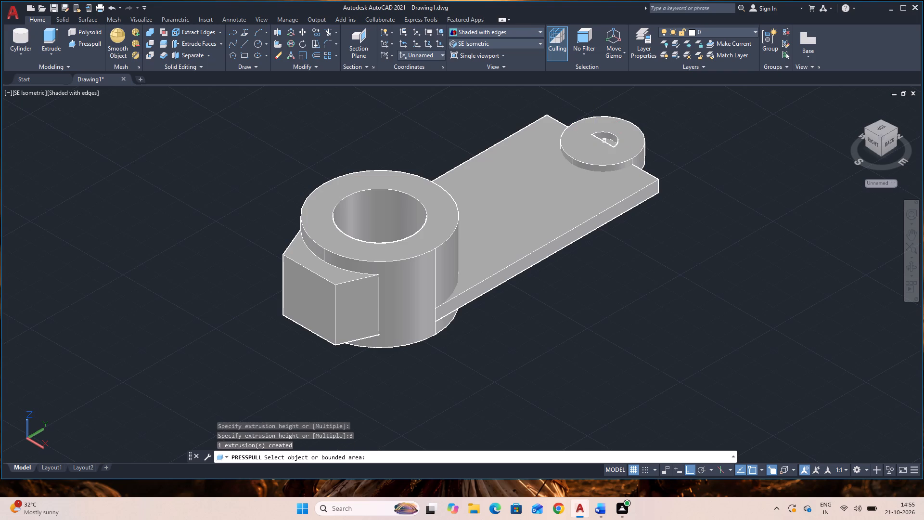
scroll(608, 142, up, 3)
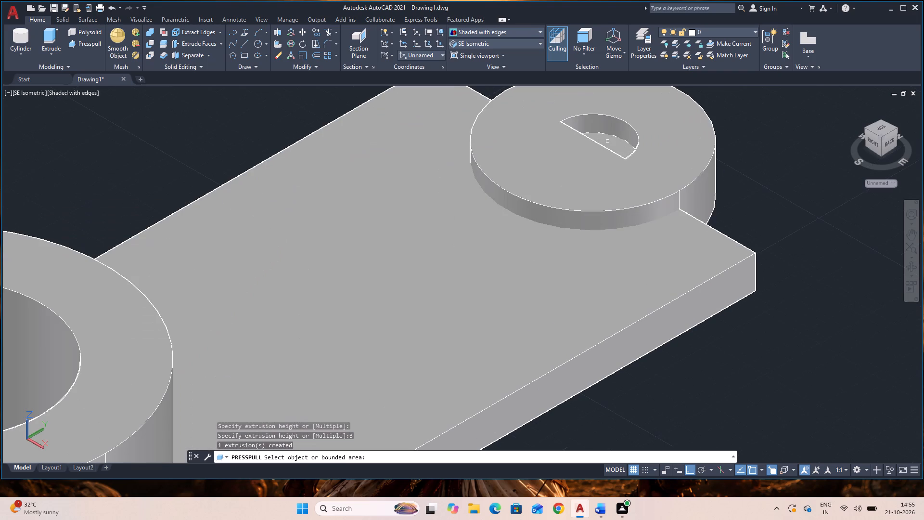
click(613, 144)
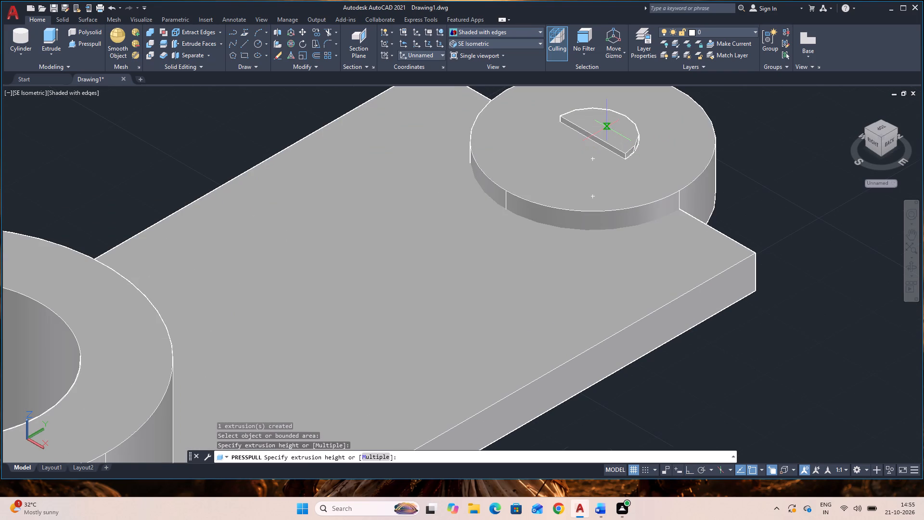
key(3)
key(Return)
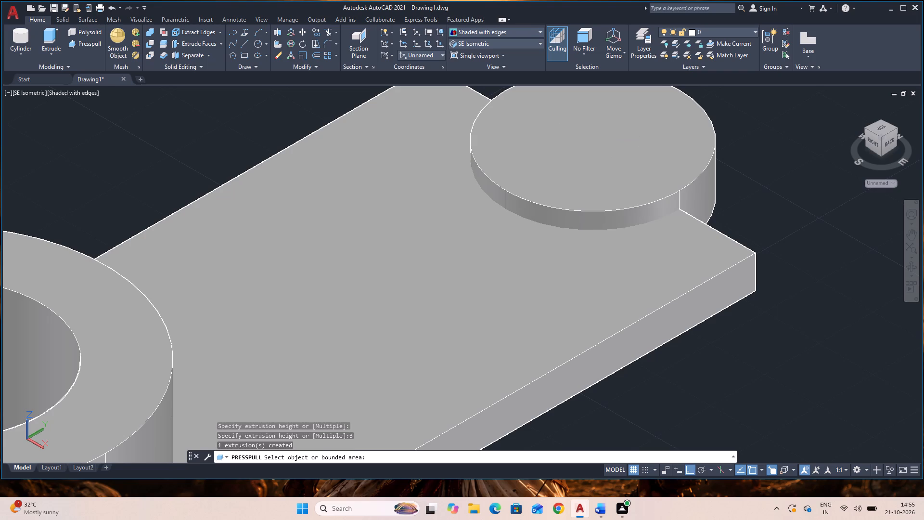
Presspull both halves of the ring on the underside of the plate's far end downward by 3.
scroll(607, 137, down, 1)
scroll(810, 254, down, 1)
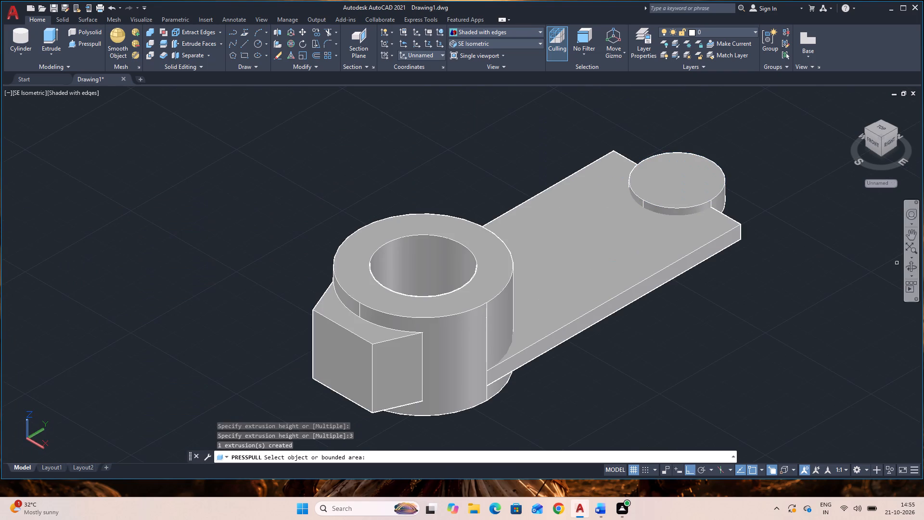
click(909, 269)
drag(830, 296, 701, 143)
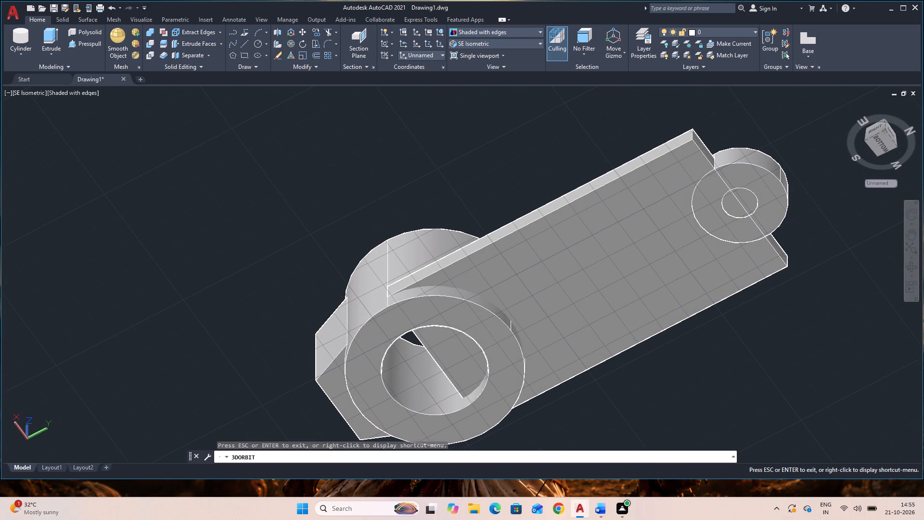
key(Escape)
click(708, 199)
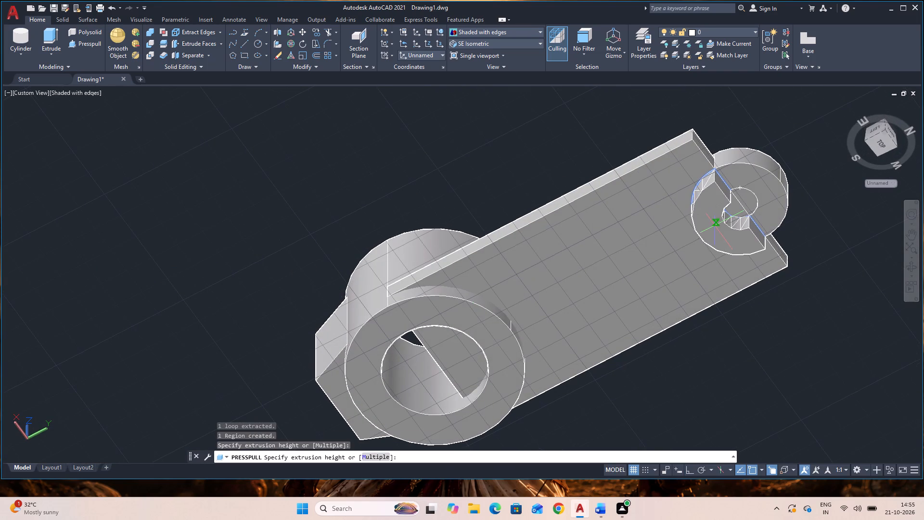
key(3)
key(Return)
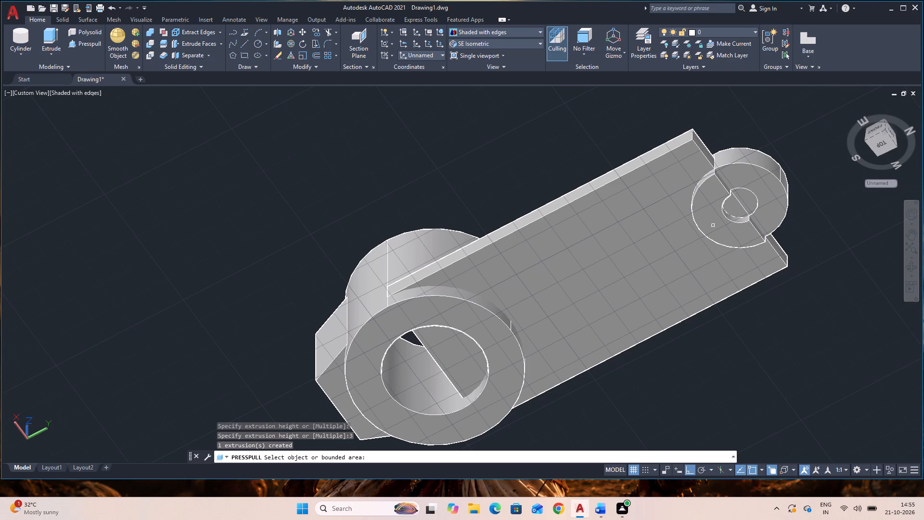
click(766, 191)
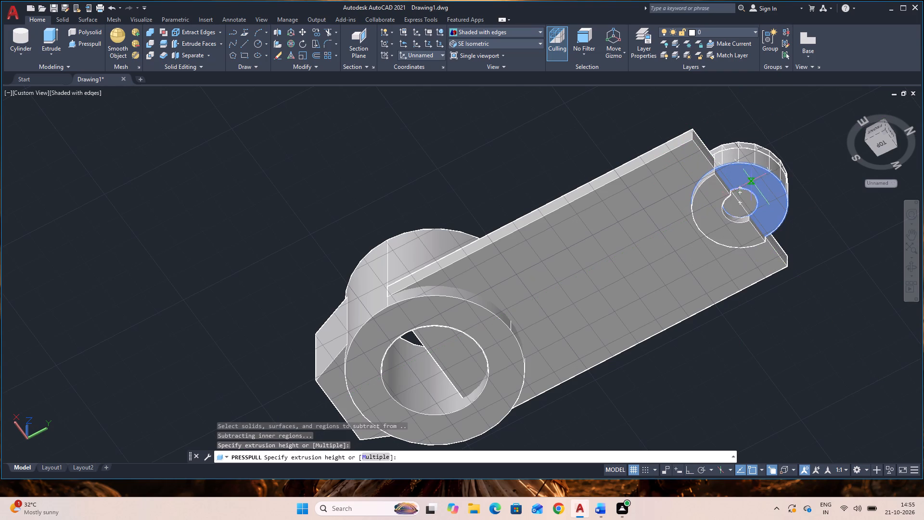
key(Escape)
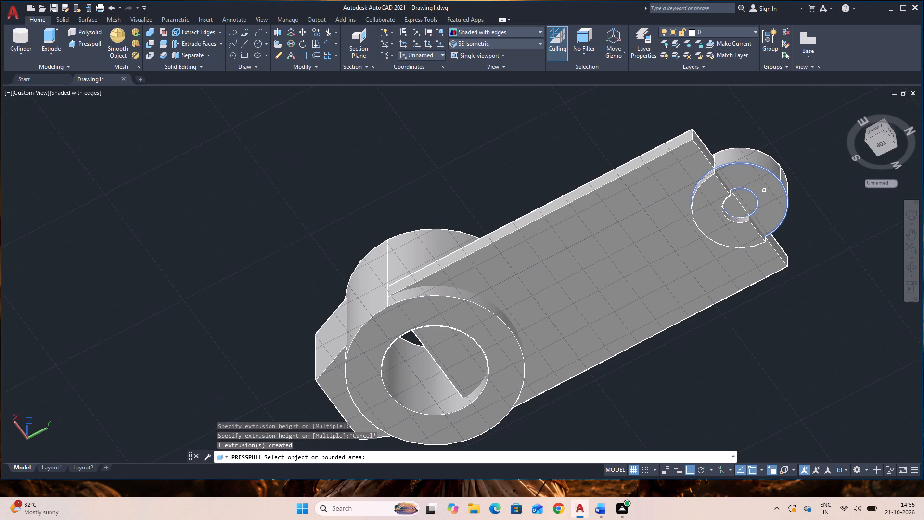
click(767, 191)
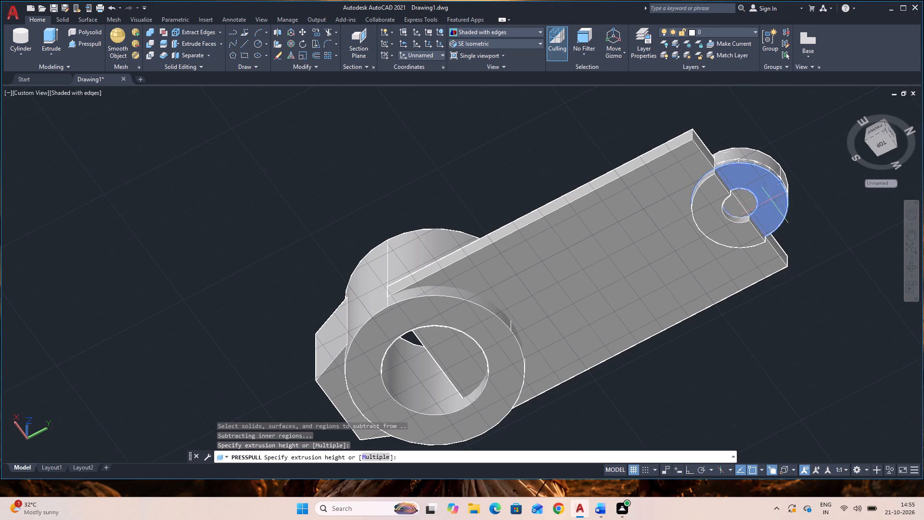
key(3)
key(Return)
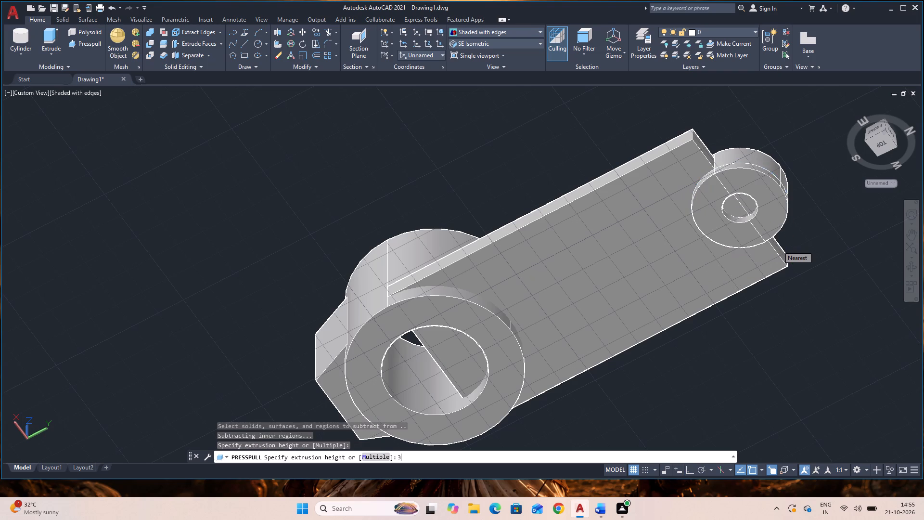
Presspull both halves of the radius 6 circle on the boss's underside downward by 3.
click(745, 206)
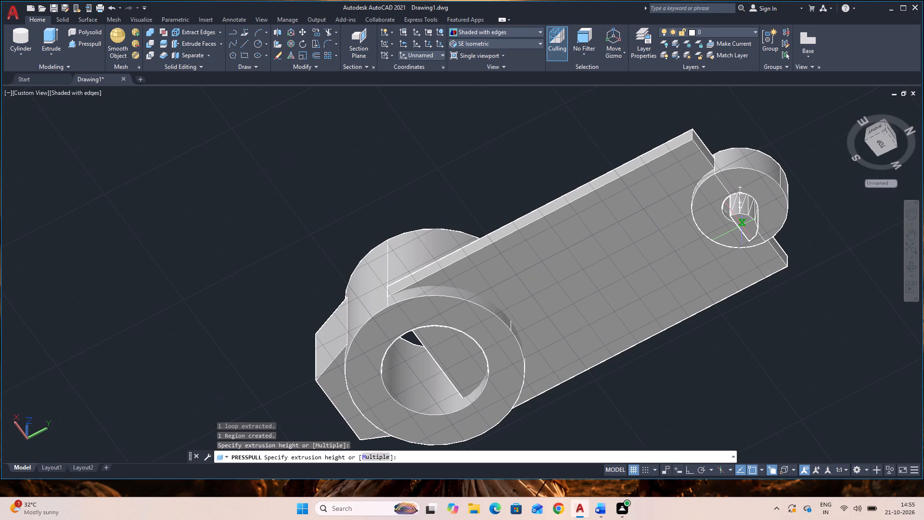
key(3)
key(Return)
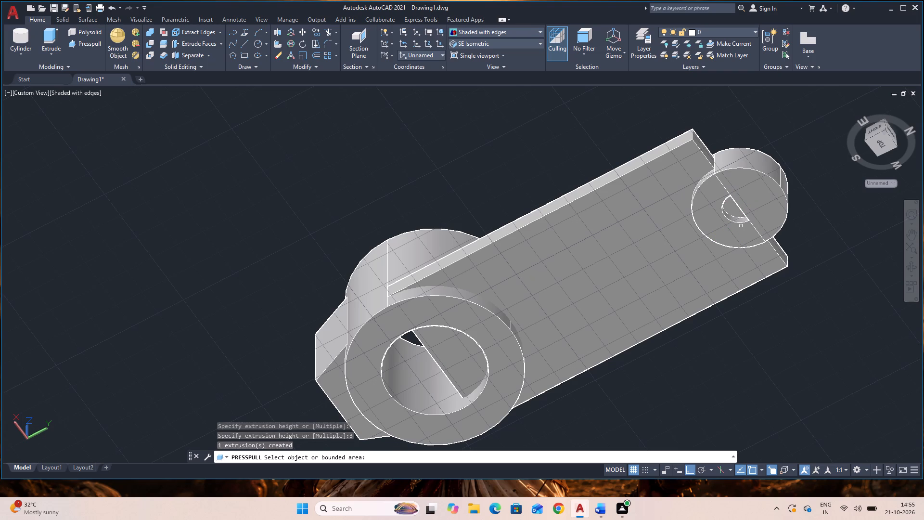
click(732, 209)
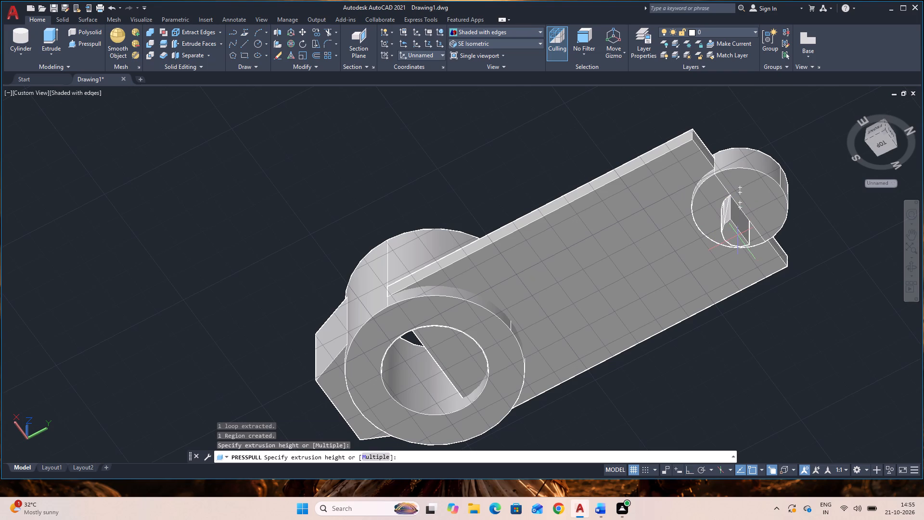
key(3)
key(Return)
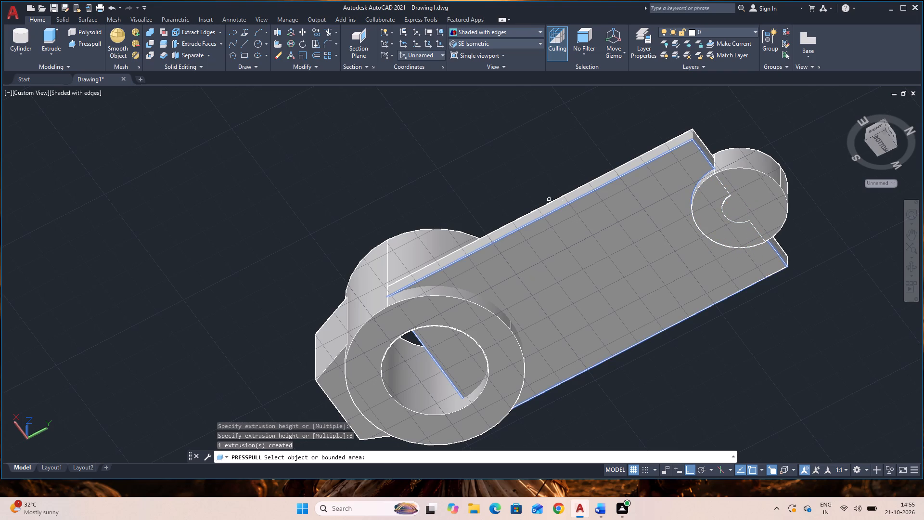
key(Escape)
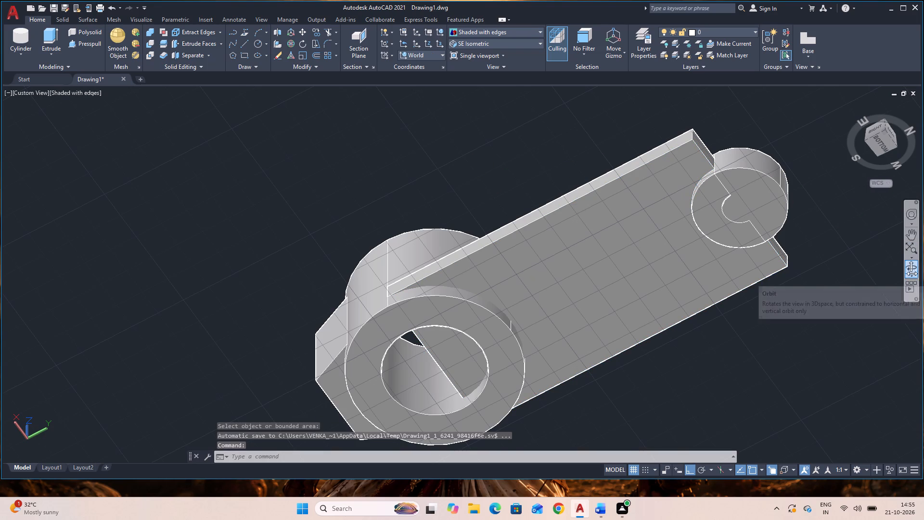
Create a cylinder of radius 6 and height -12 centred on the boss at the arm's far end.
click(912, 273)
drag(796, 312, 835, 436)
drag(680, 303, 706, 357)
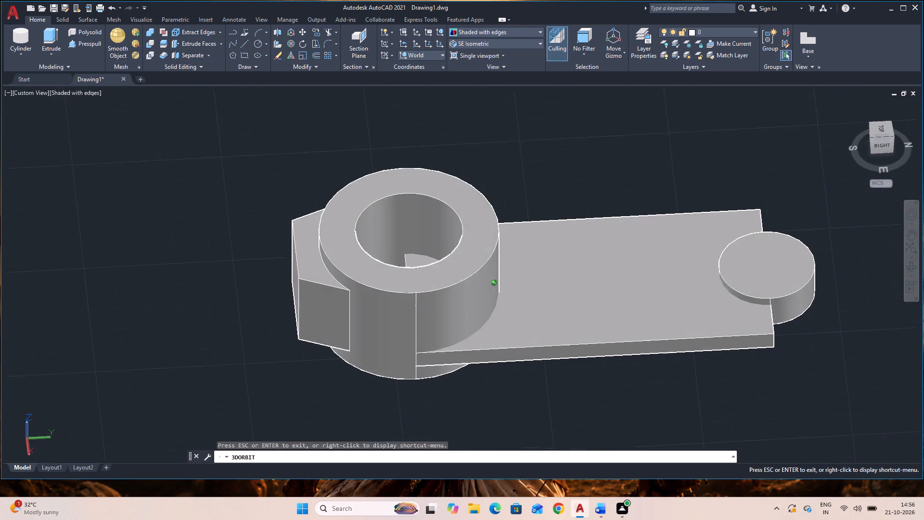
drag(706, 357, 708, 358)
key(Escape)
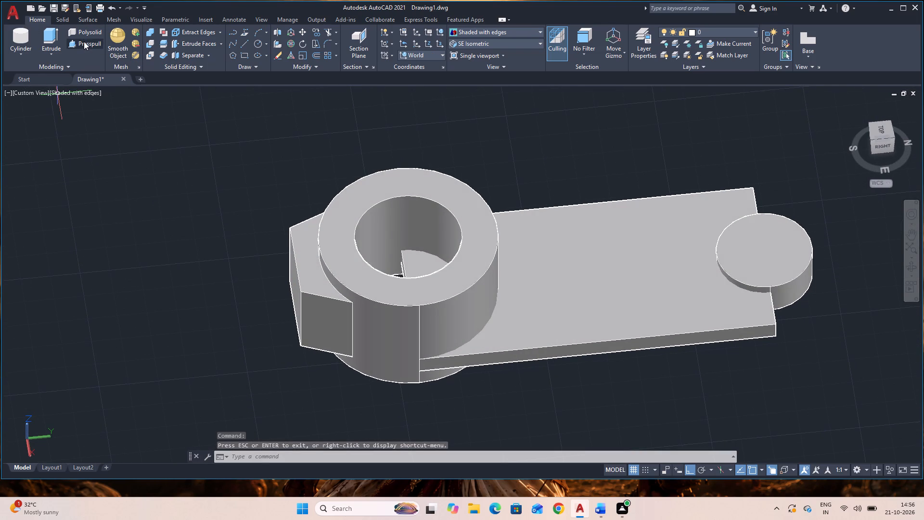
click(20, 41)
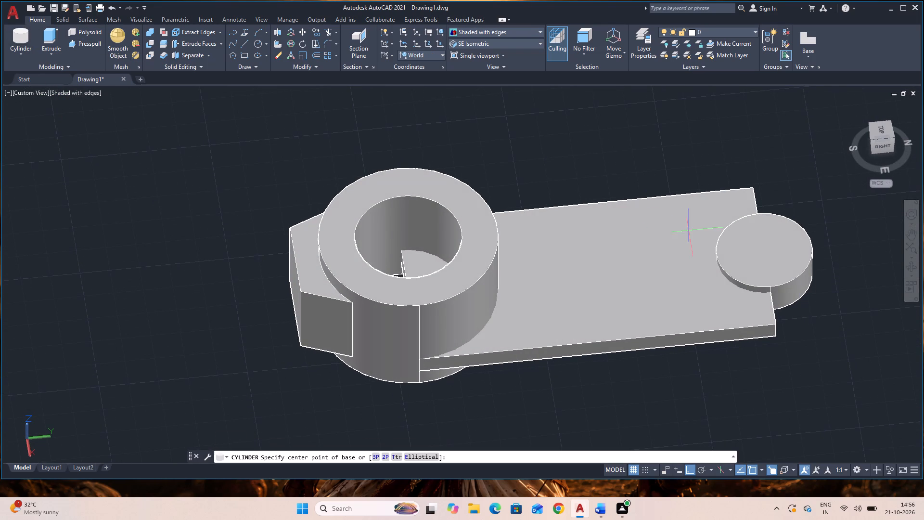
click(767, 258)
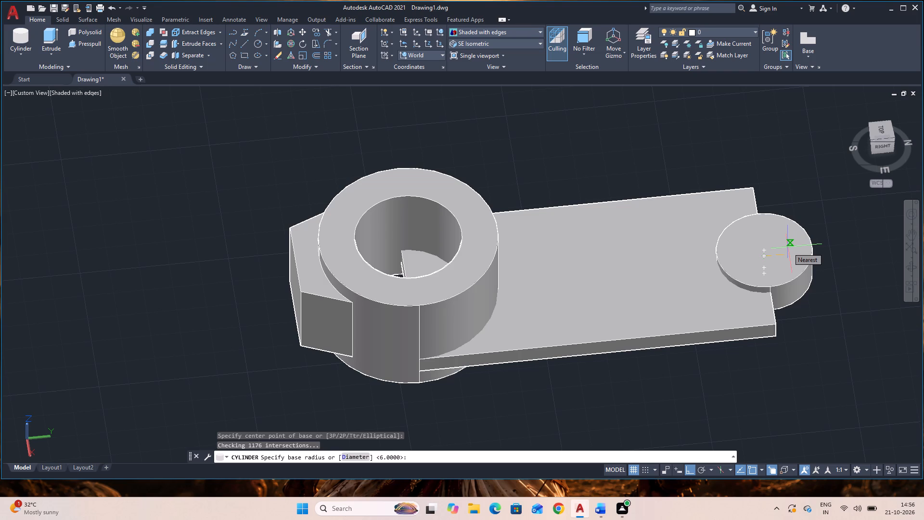
key(6)
key(Return)
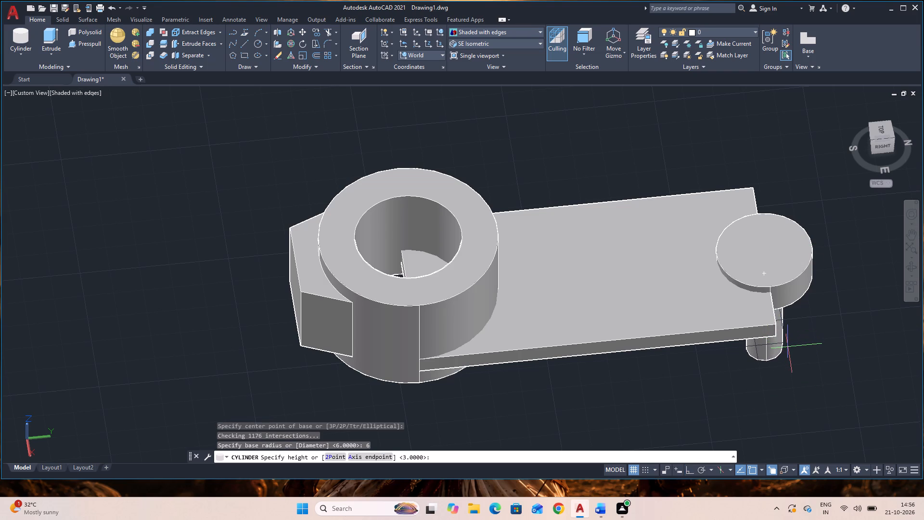
key(minus)
text(12)
key(Return)
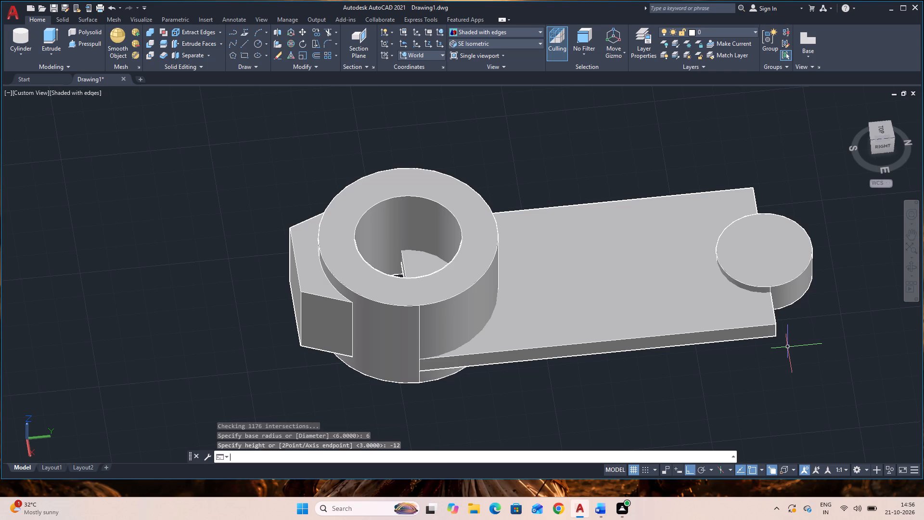
Subtract the radius 6 cylinder from the arm plate, the hollow cylinder body and the boss.
click(910, 268)
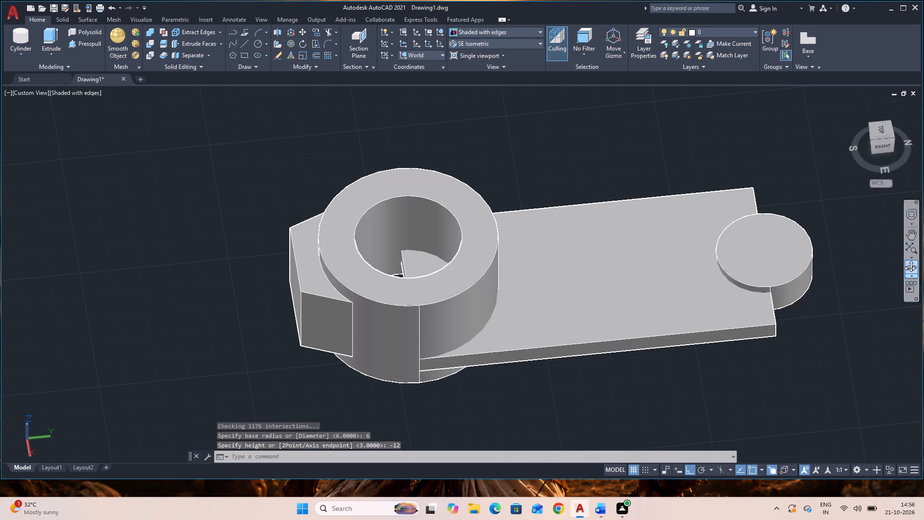
drag(854, 356, 804, 202)
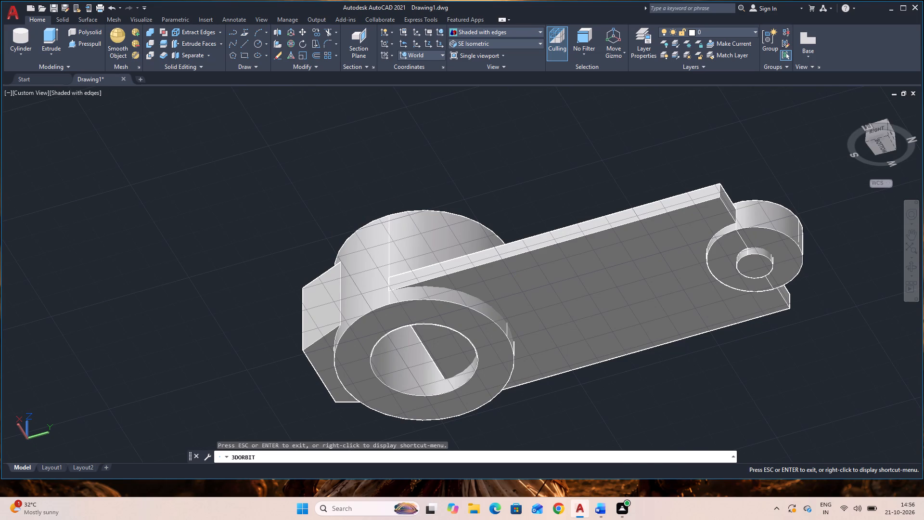
key(Escape)
text(su)
key(space)
click(653, 330)
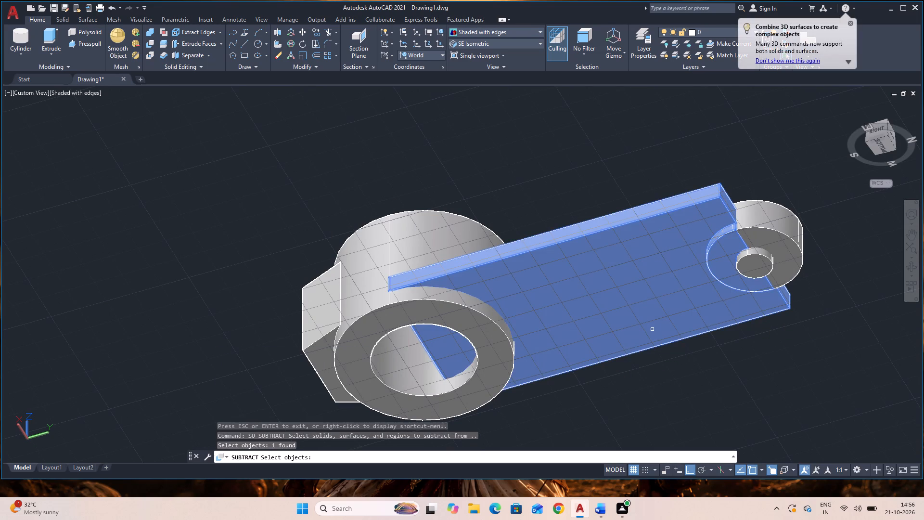
click(492, 361)
click(761, 236)
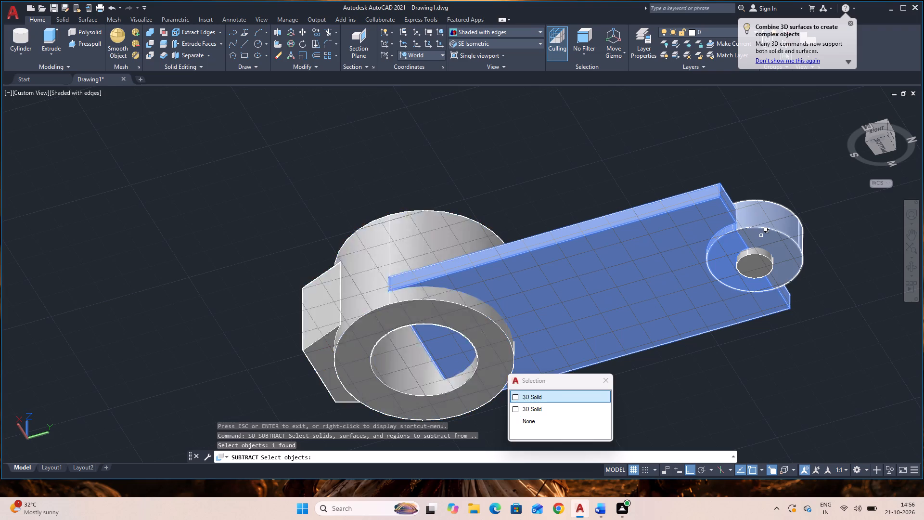
key(space)
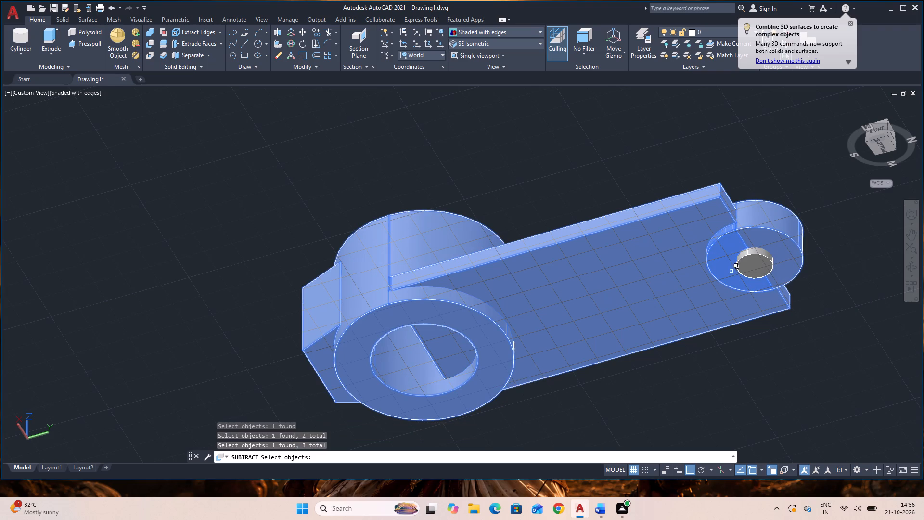
key(space)
click(751, 266)
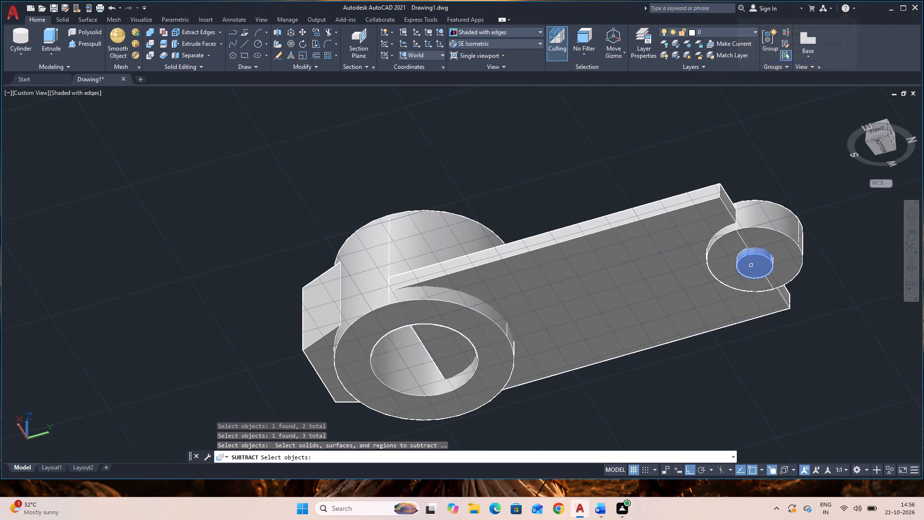
key(space)
key(space)
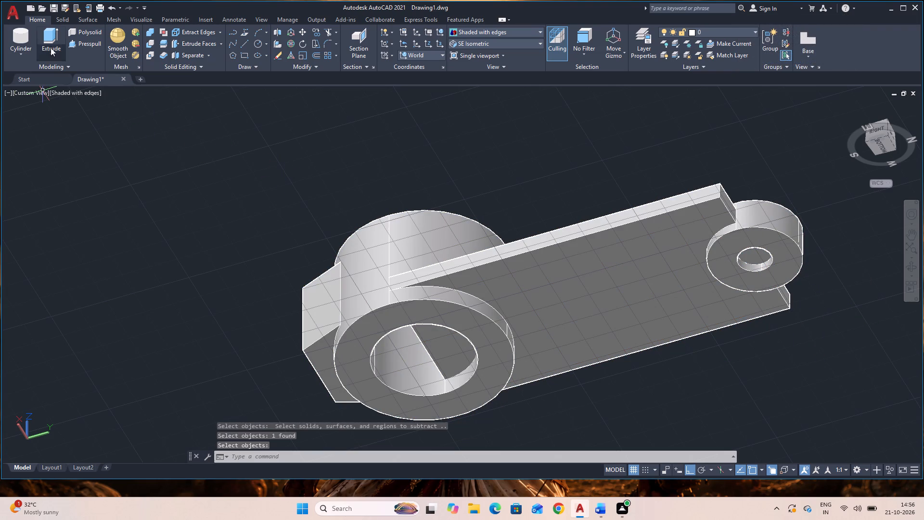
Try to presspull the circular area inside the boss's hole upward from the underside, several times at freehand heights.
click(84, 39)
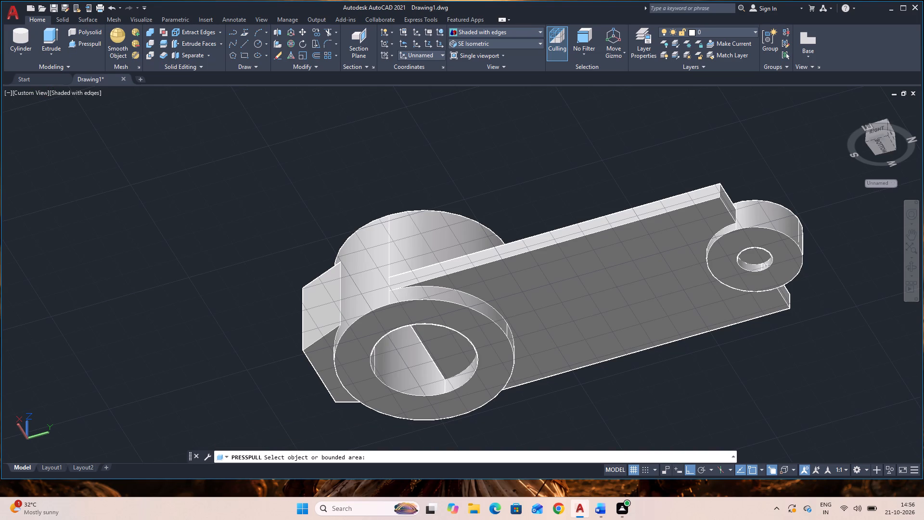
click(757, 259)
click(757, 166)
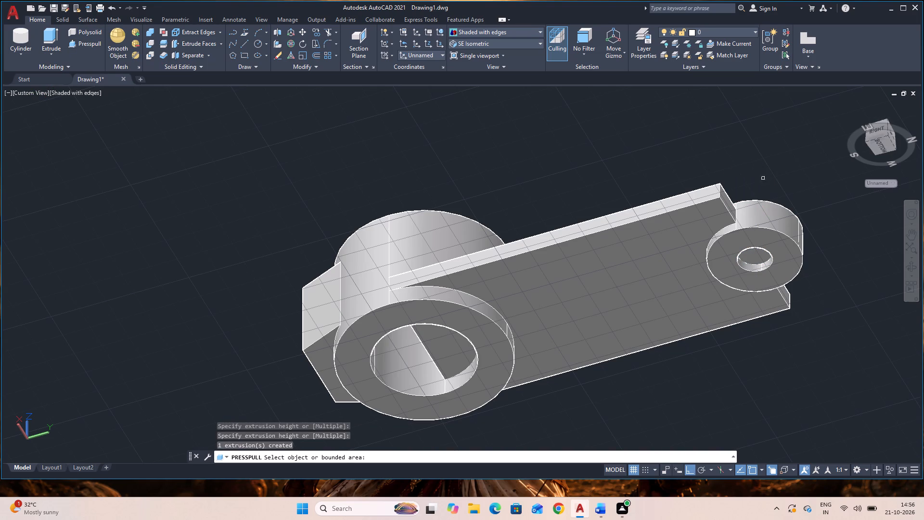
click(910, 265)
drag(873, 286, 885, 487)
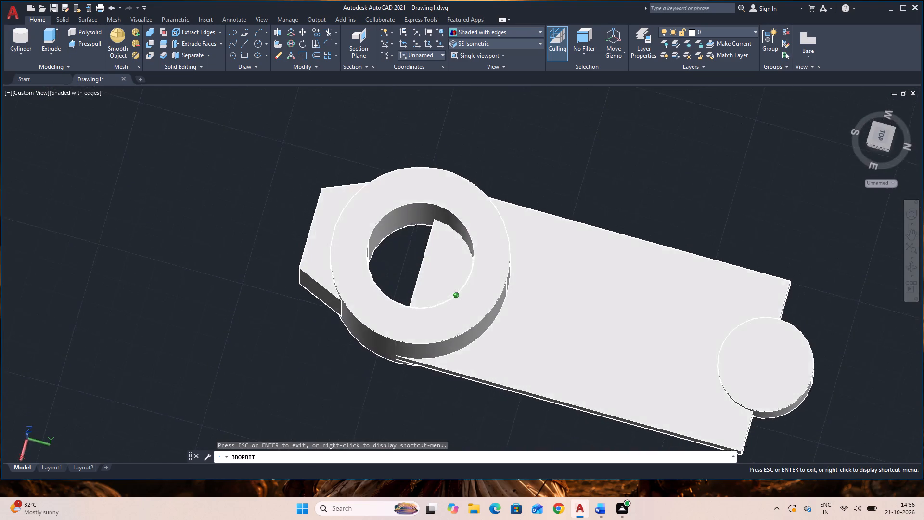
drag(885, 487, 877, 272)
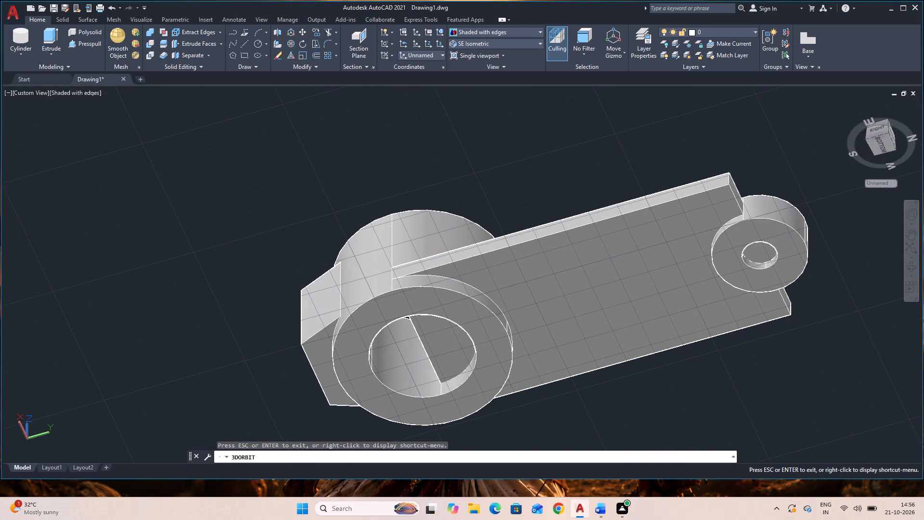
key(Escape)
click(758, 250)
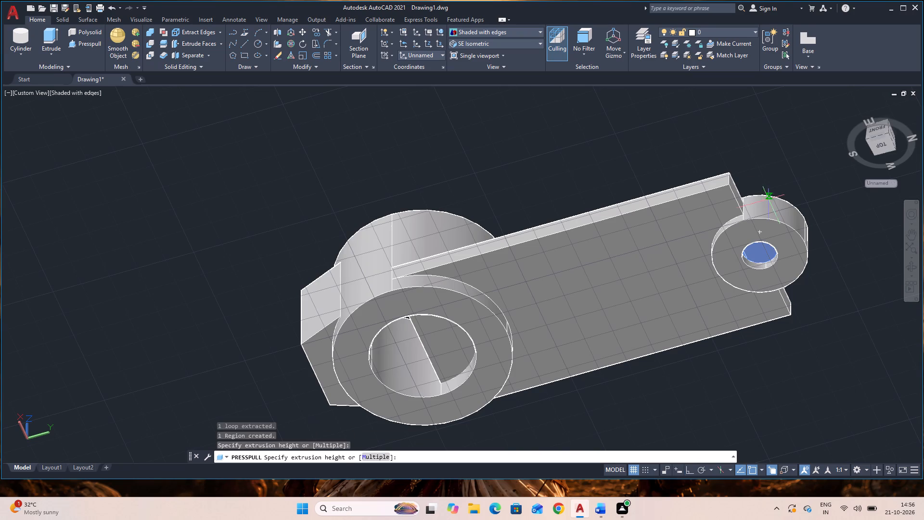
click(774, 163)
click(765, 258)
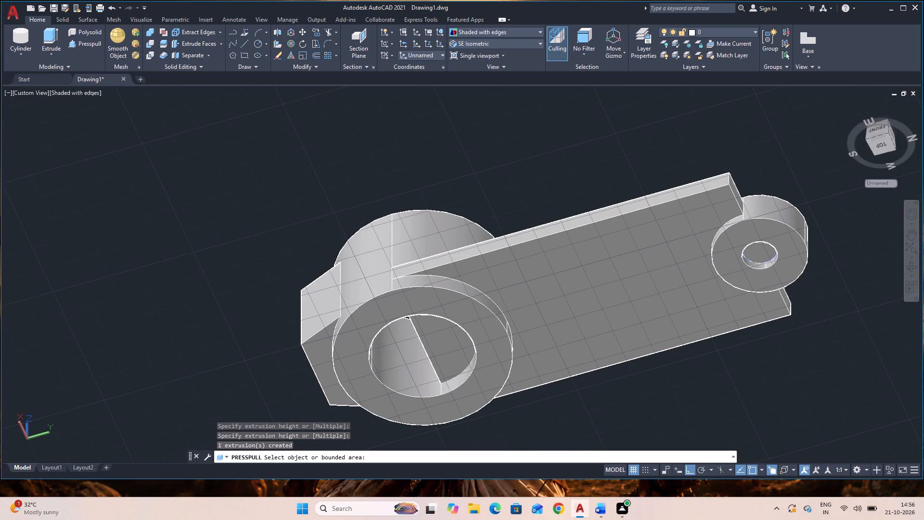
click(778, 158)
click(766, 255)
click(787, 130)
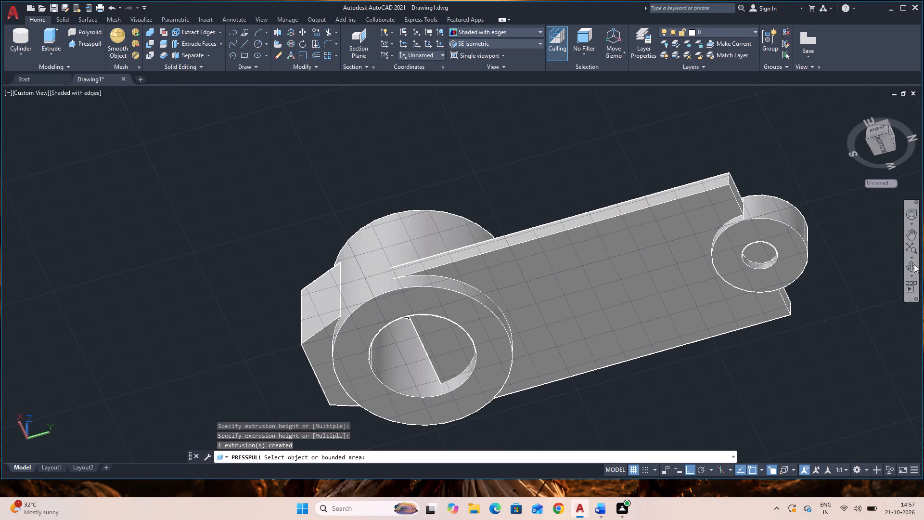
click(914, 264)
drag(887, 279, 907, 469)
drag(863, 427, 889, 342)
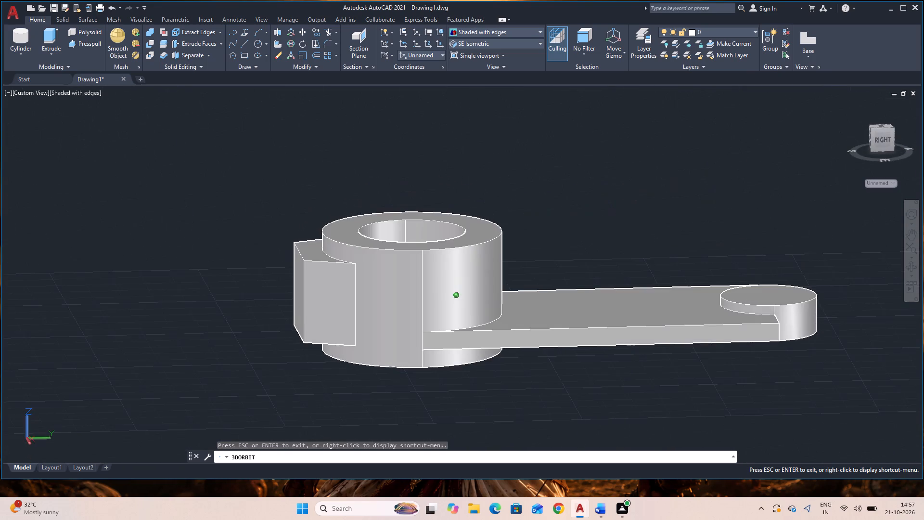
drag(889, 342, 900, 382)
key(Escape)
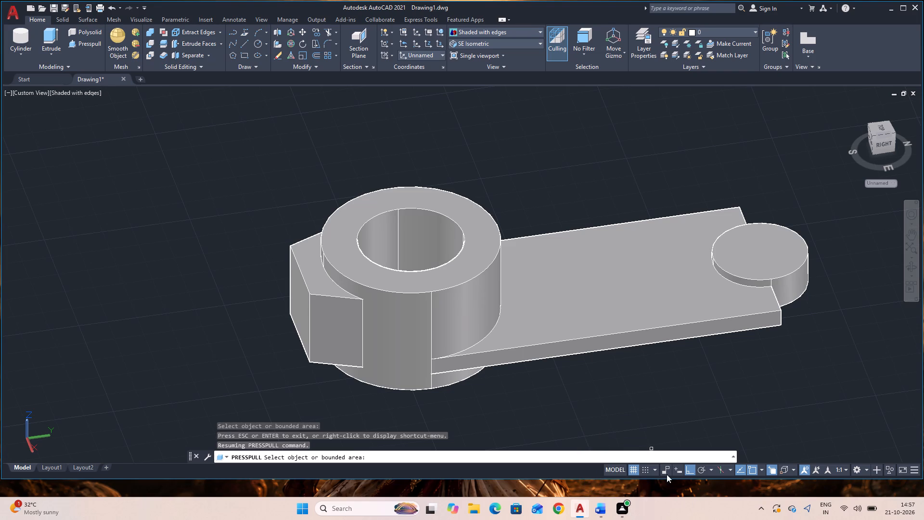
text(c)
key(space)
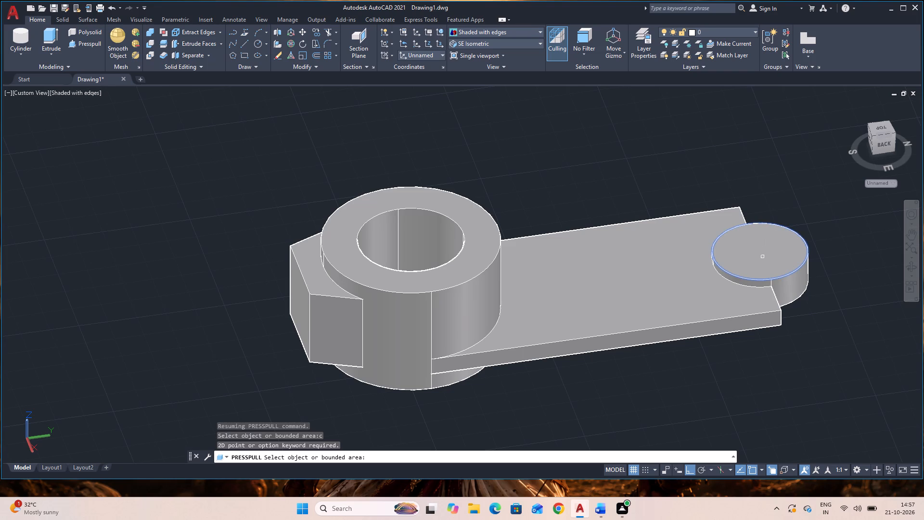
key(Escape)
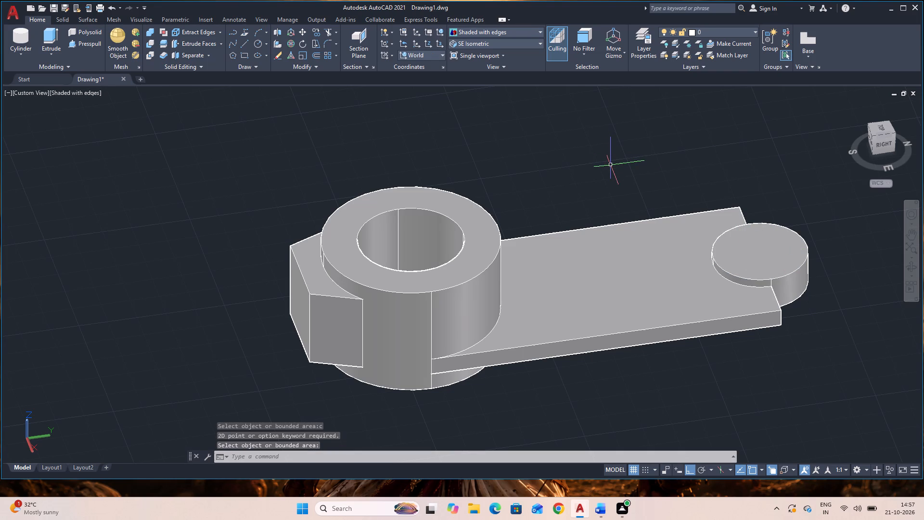
Undo the presspulls in the boss's hole and the preceding cylinder subtraction.
key(ctrl+z)
key(ctrl+z)
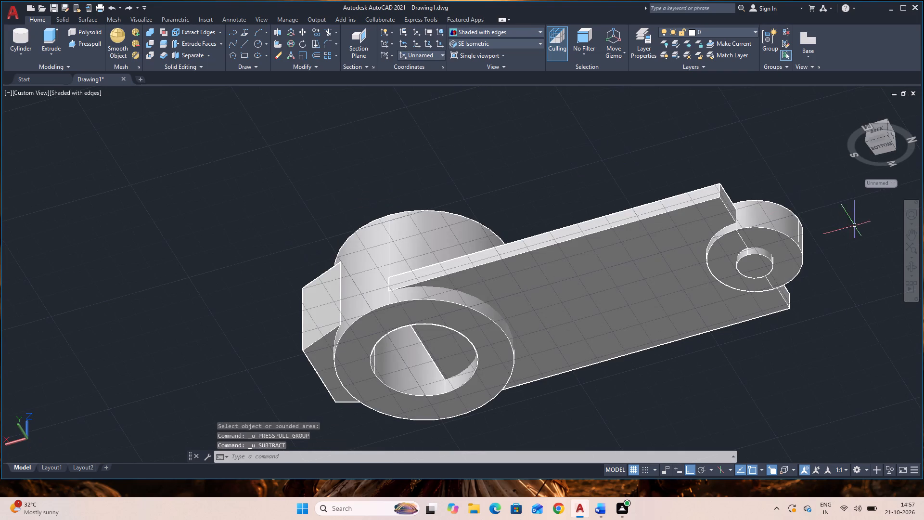
Delete the two overlapping solids that form the boss at the arm's far end.
click(790, 231)
click(764, 252)
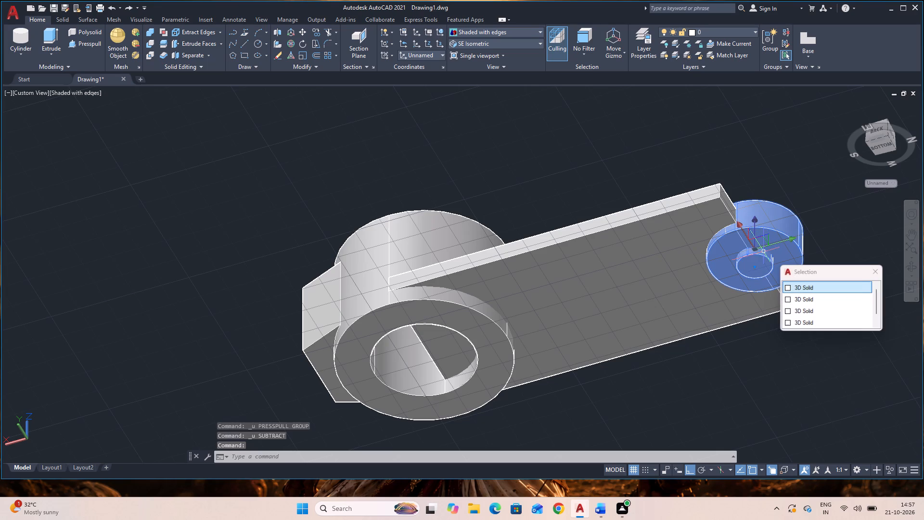
key(Delete)
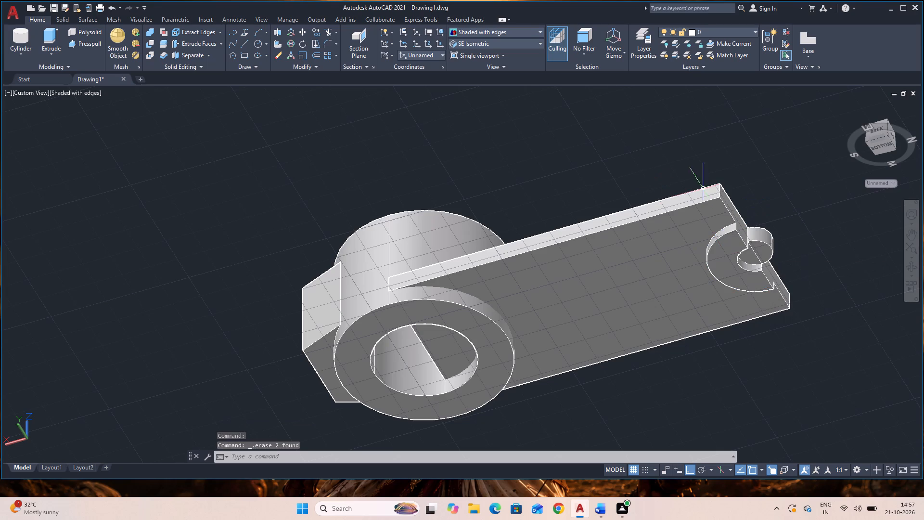
Delete the leftover small cylinder at the arm's far end, keeping the arm plate.
click(910, 264)
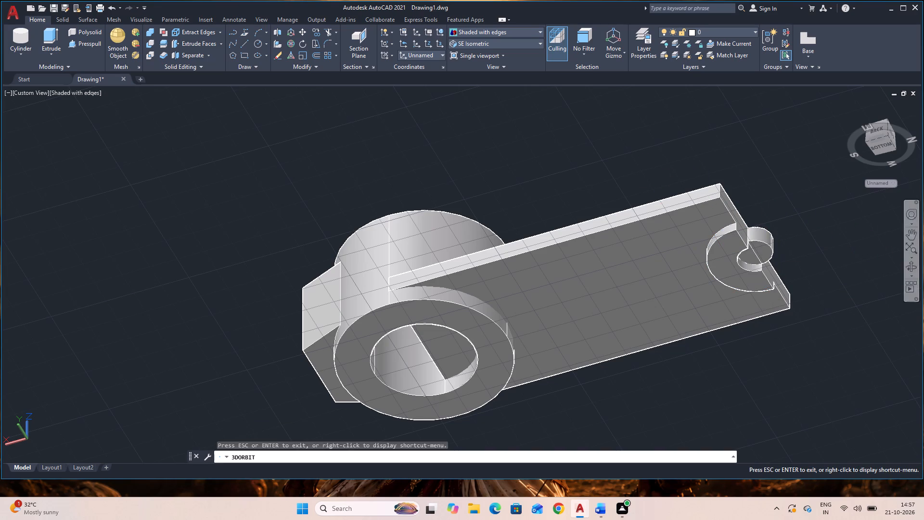
drag(856, 276, 869, 351)
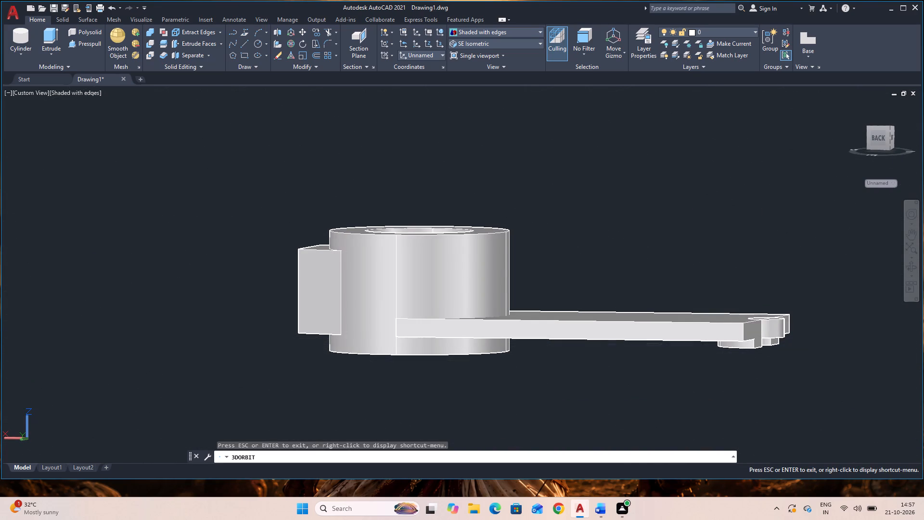
key(Escape)
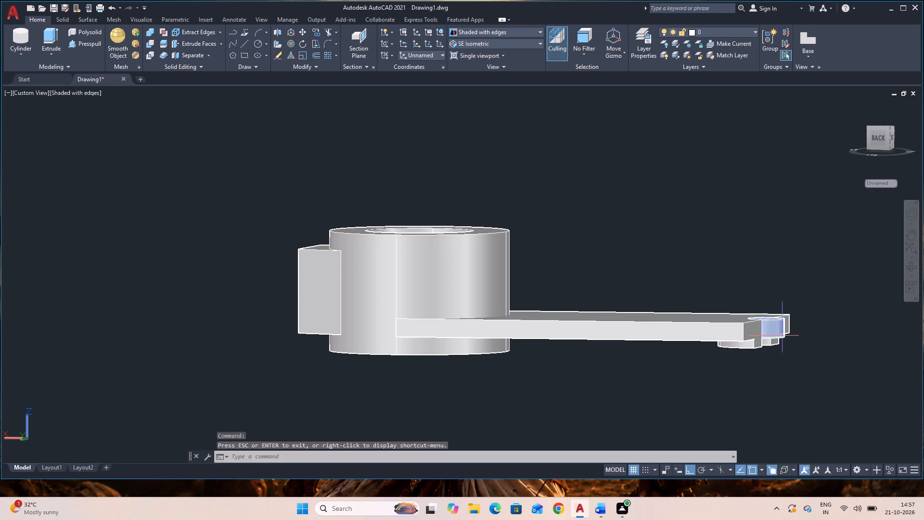
click(783, 336)
click(756, 344)
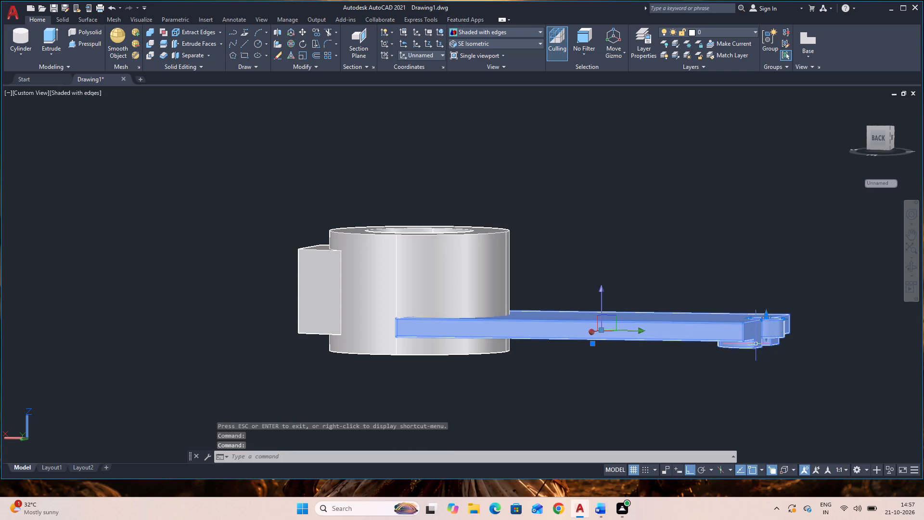
key(Escape)
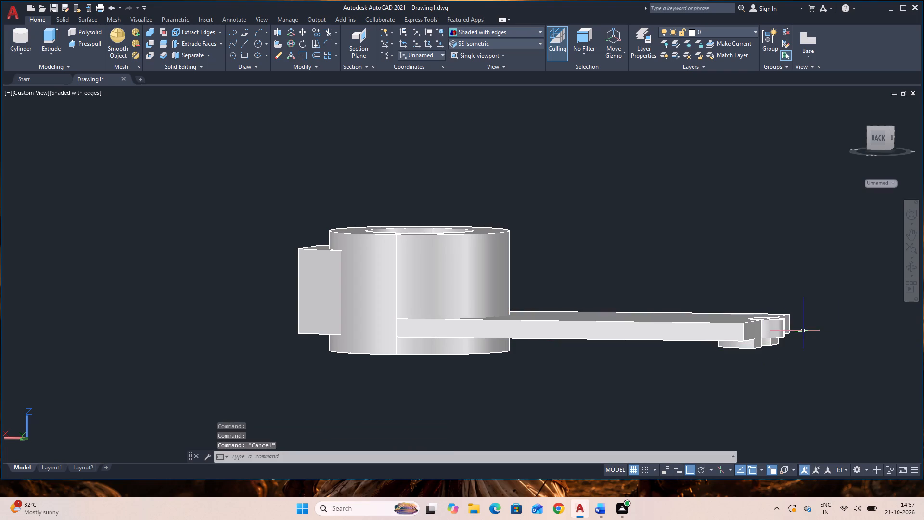
click(781, 330)
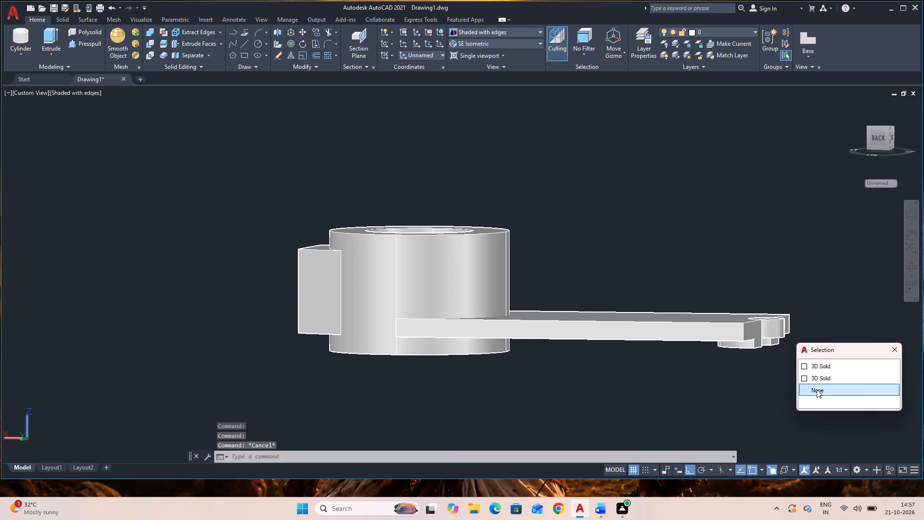
key(Delete)
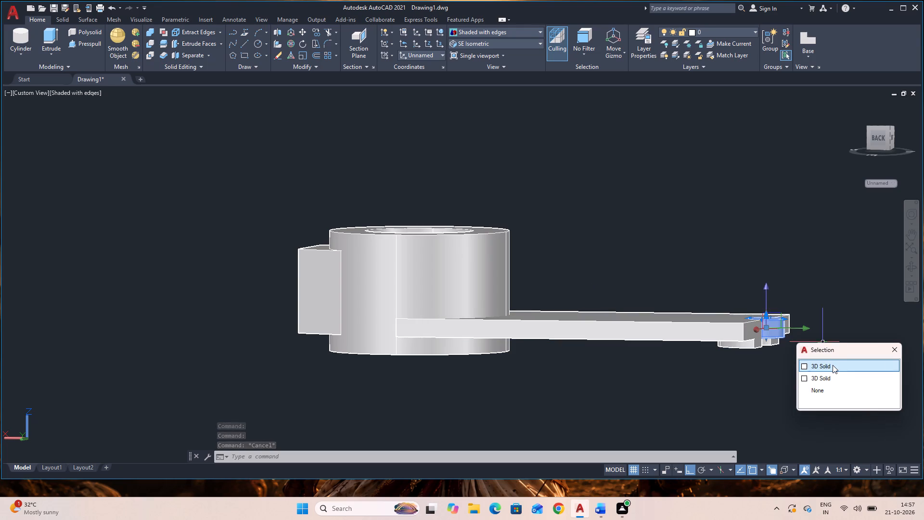
click(833, 365)
key(Delete)
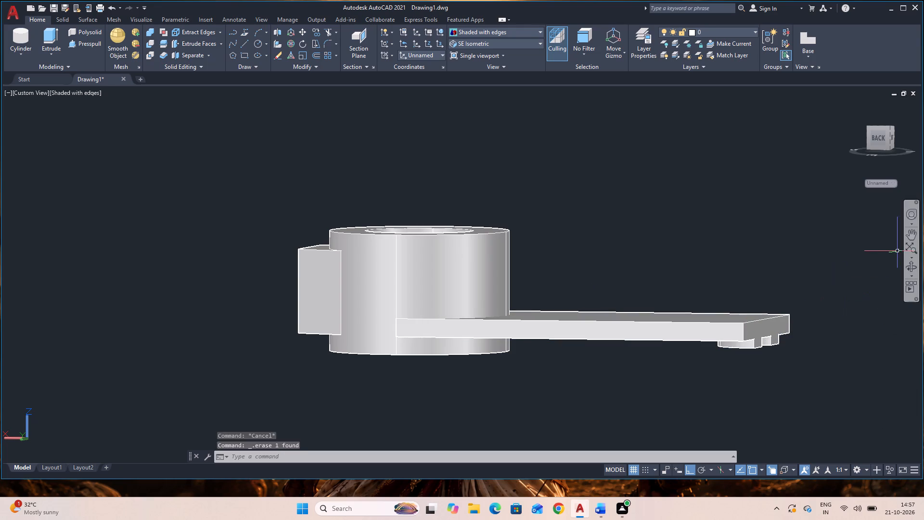
Presspull the bottom face of the half ring under the arm's far end downward by 3.
click(907, 271)
drag(834, 322, 766, 279)
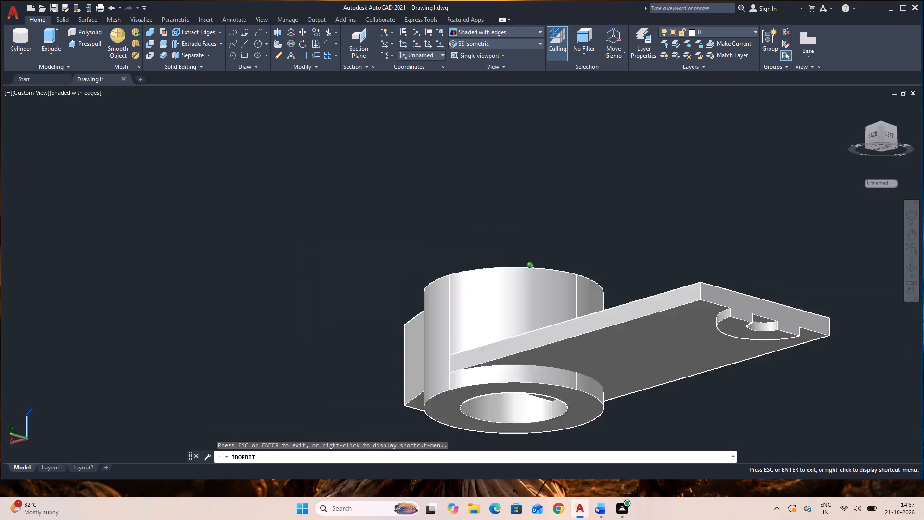
drag(766, 279, 719, 304)
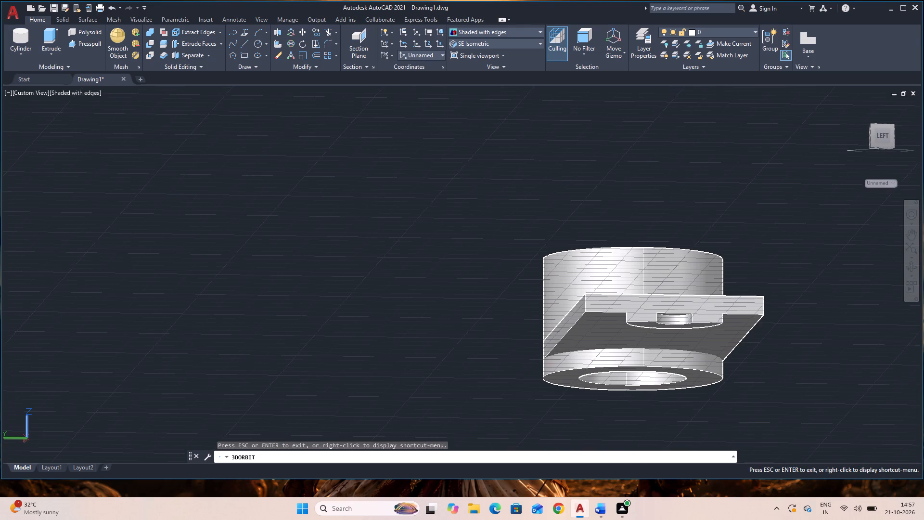
key(Escape)
click(84, 43)
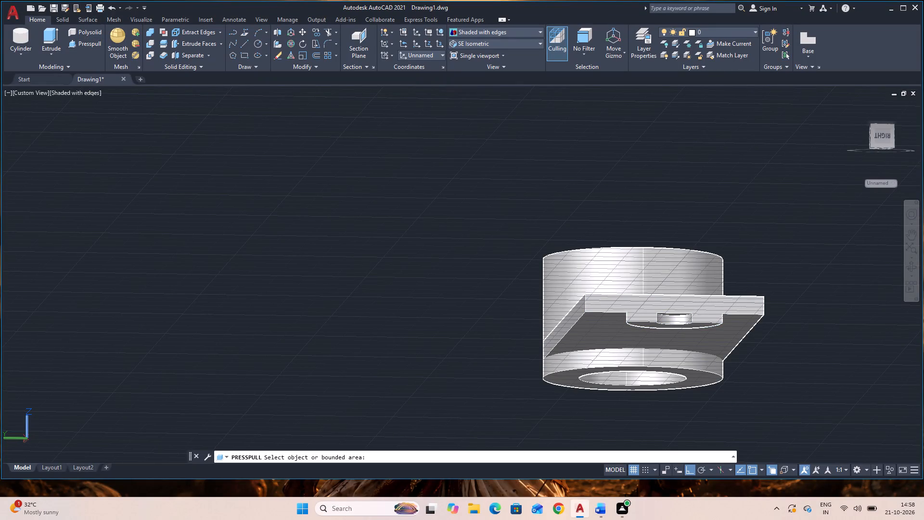
click(647, 323)
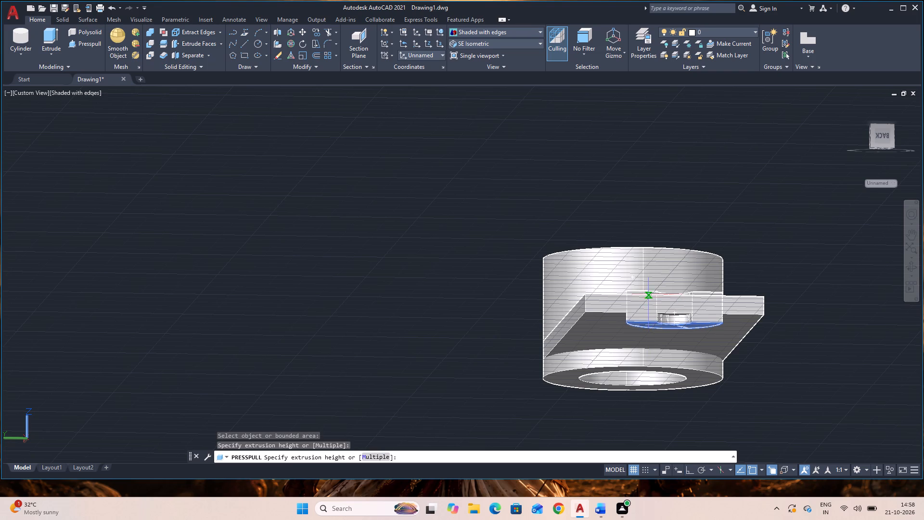
key(3)
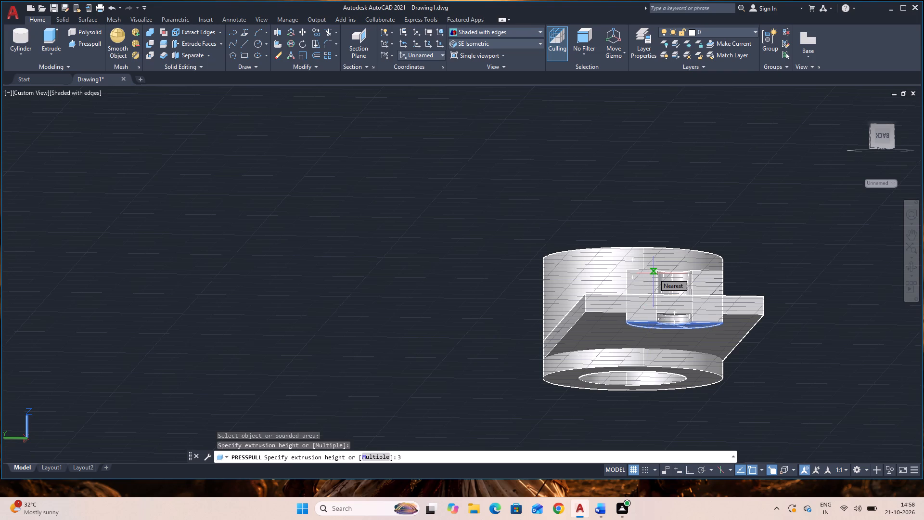
key(Return)
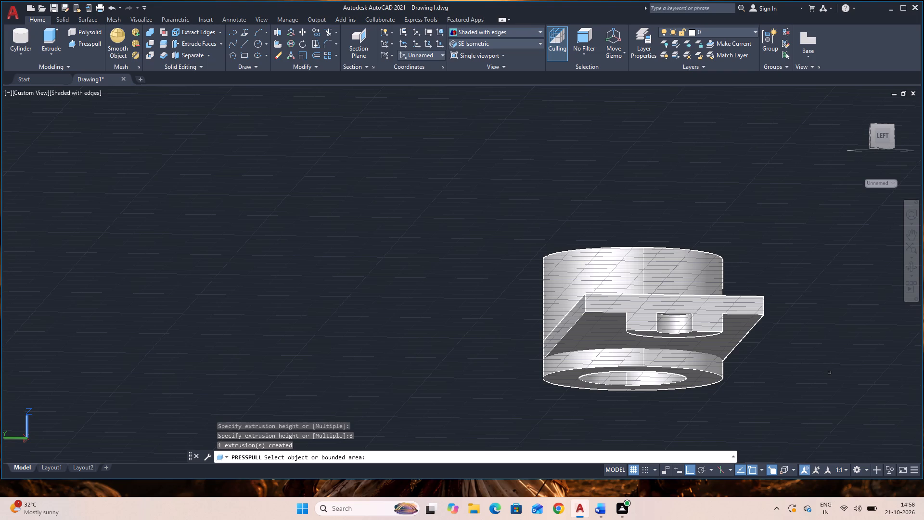
Draw a line along the arm end's lower edge between the two outer corners of the half ring.
text(l)
key(space)
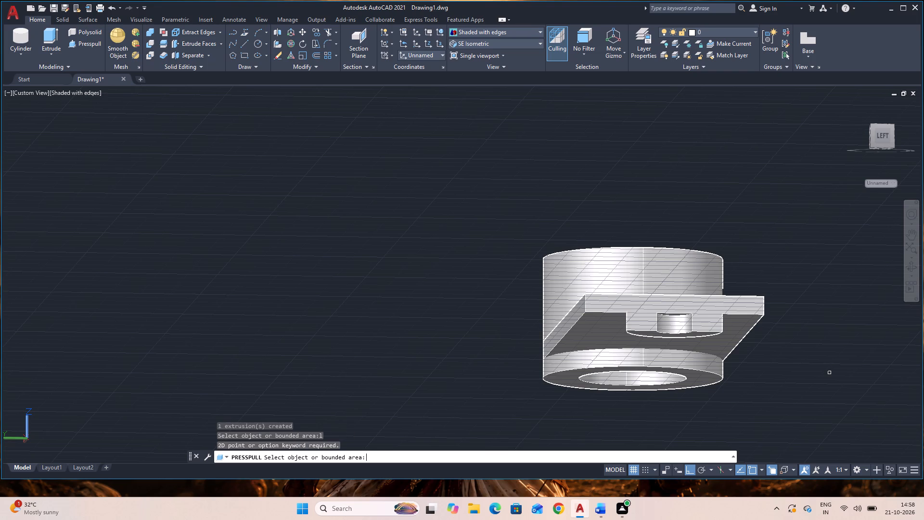
key(Escape)
text(l)
key(space)
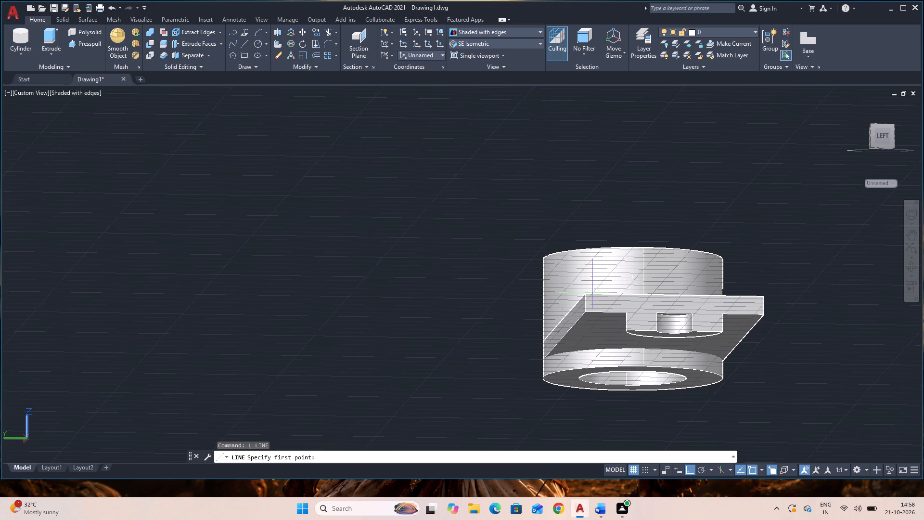
click(629, 313)
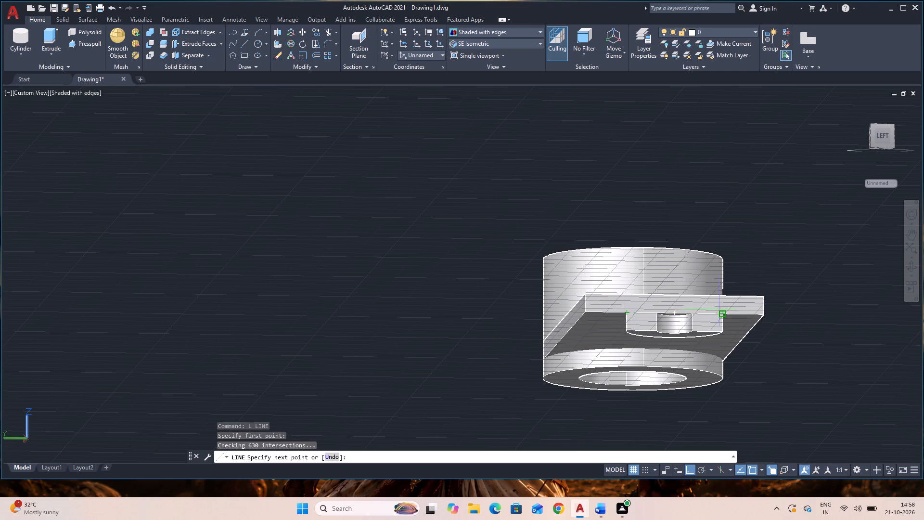
click(721, 314)
key(Escape)
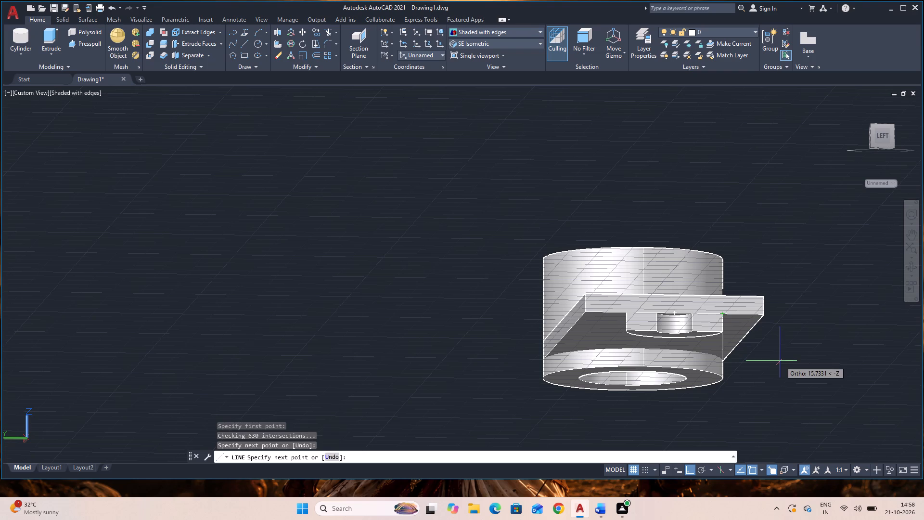
Presspull the faces of the half ring under the arm's far end inward until the whole projection is removed, leaving the plain arm plate.
click(89, 41)
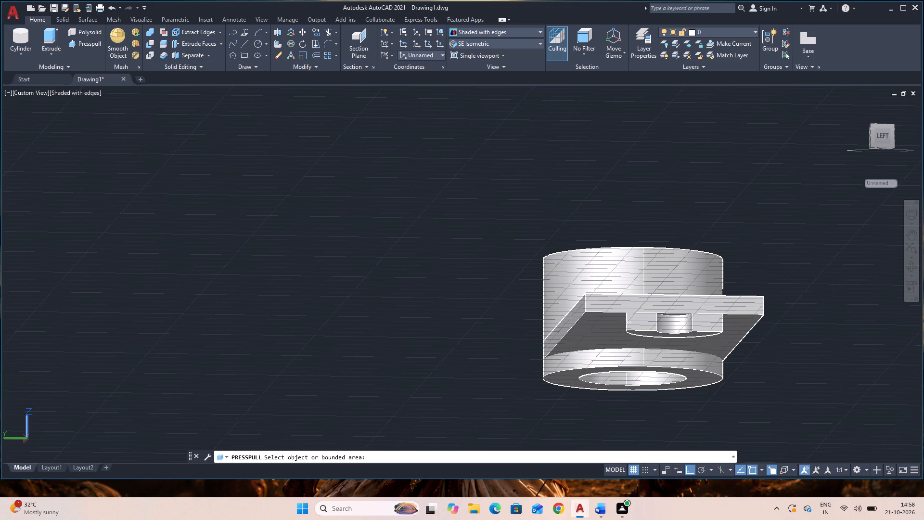
click(640, 324)
click(622, 345)
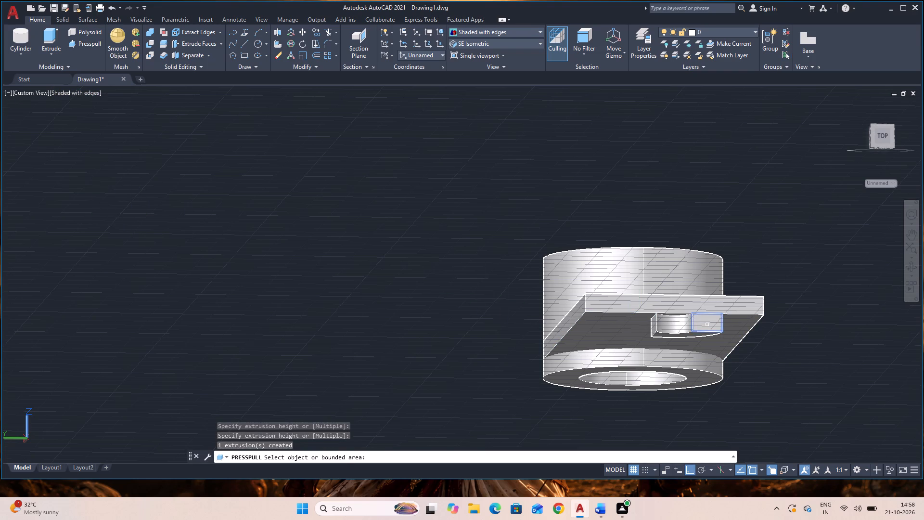
click(707, 325)
click(675, 368)
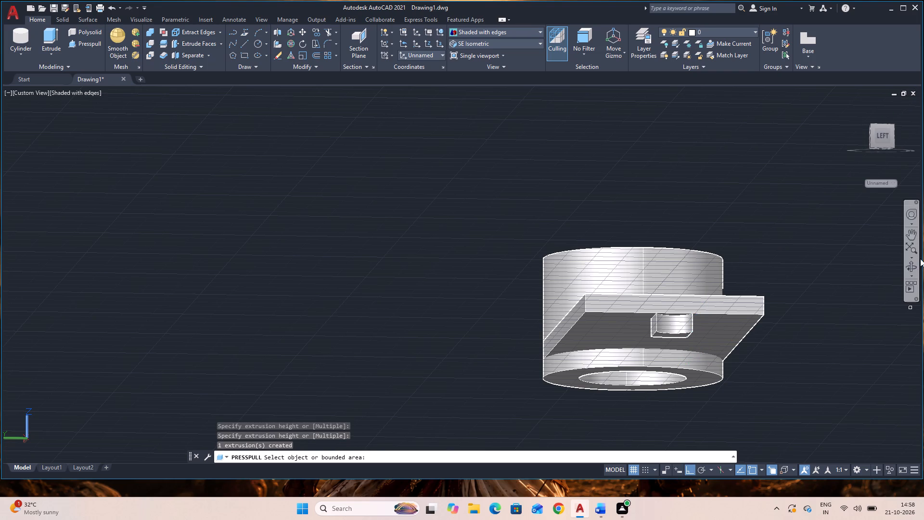
click(912, 264)
drag(859, 308, 762, 304)
key(Escape)
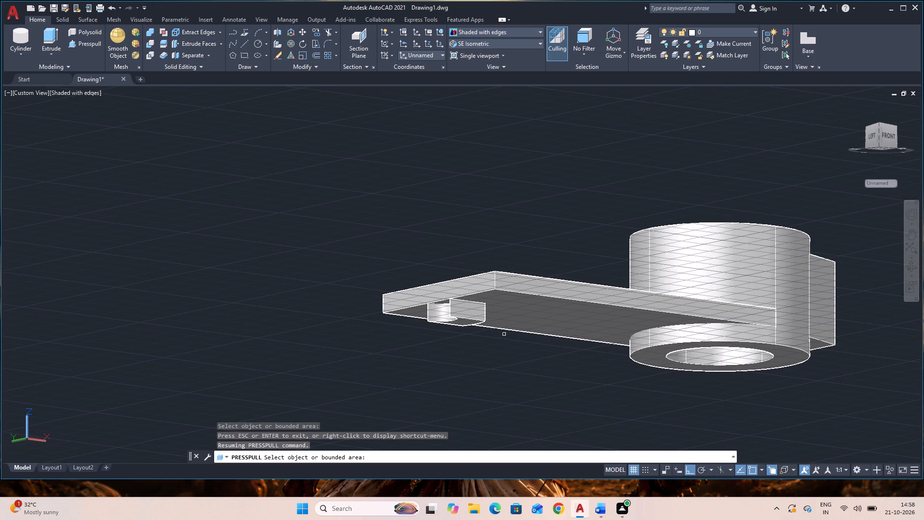
click(468, 309)
click(355, 313)
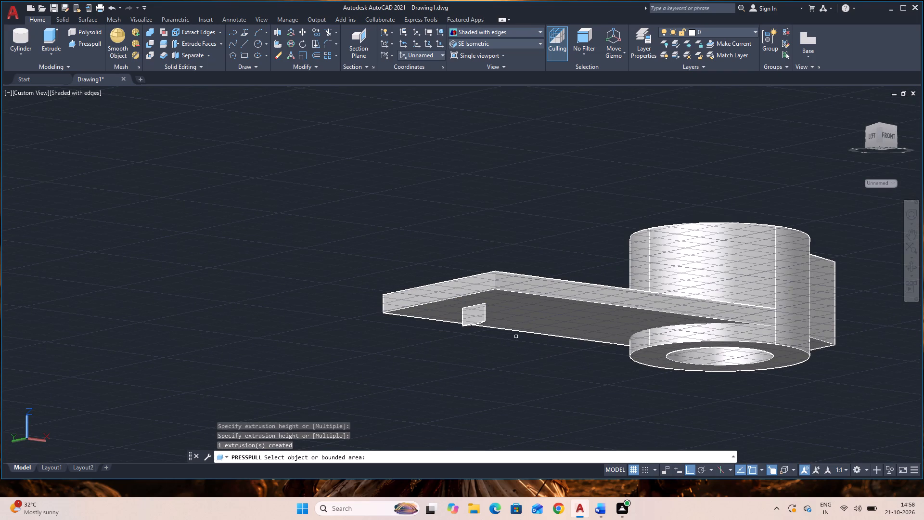
click(470, 315)
click(543, 357)
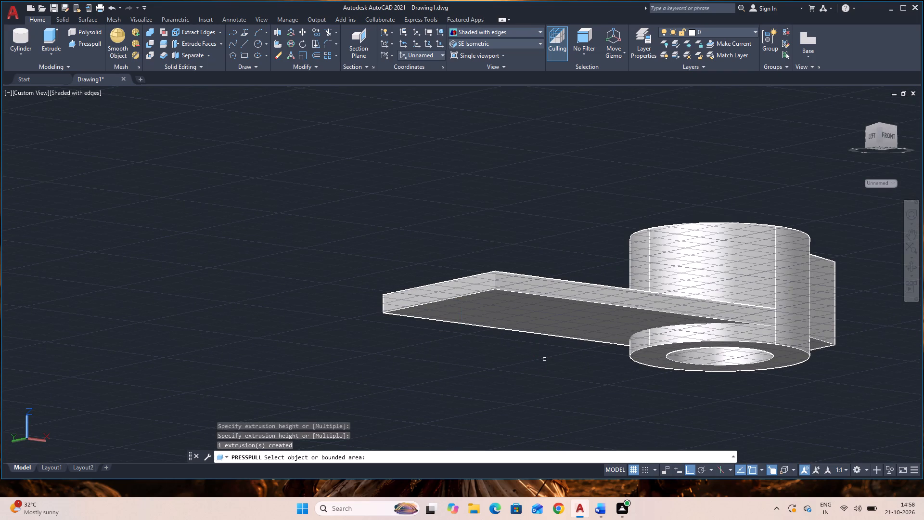
key(Escape)
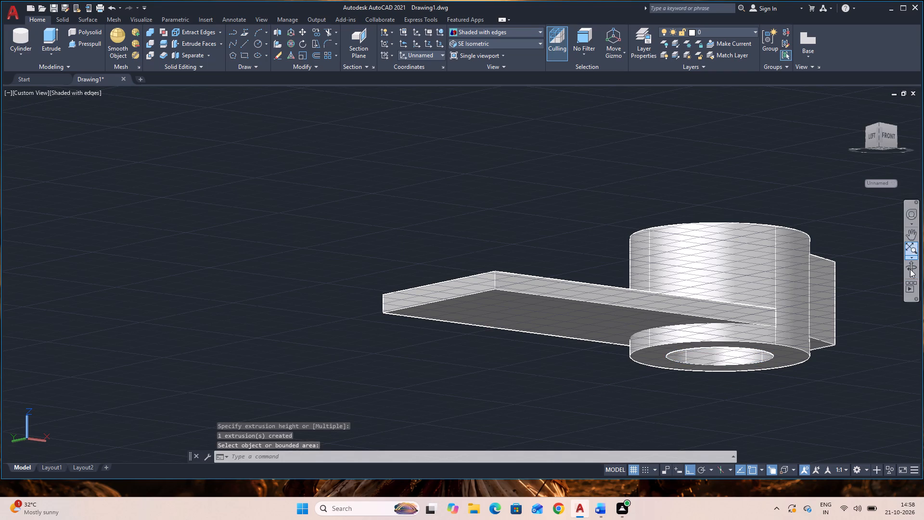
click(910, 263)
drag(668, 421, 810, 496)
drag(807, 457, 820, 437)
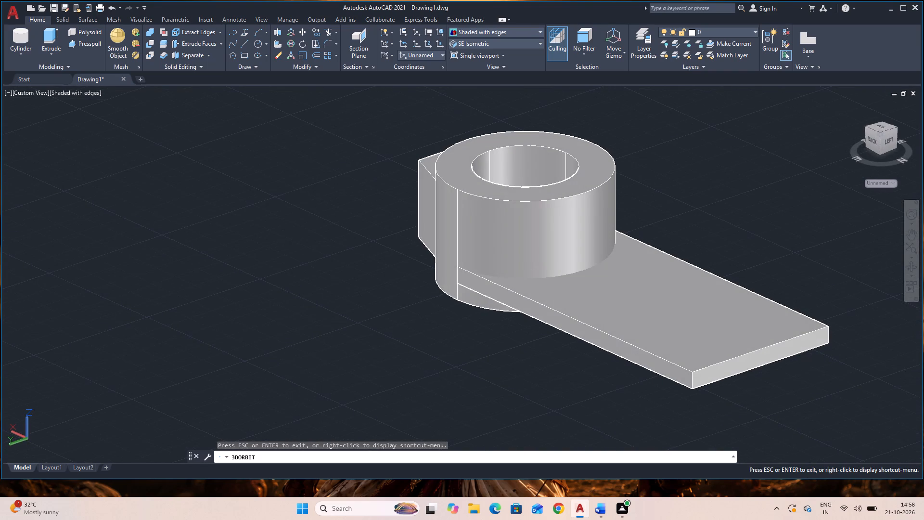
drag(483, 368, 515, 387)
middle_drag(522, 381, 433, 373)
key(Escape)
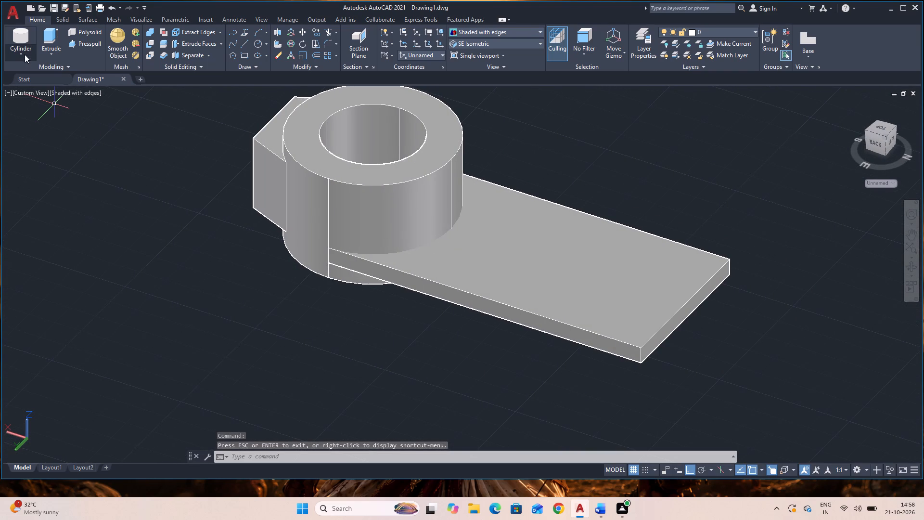
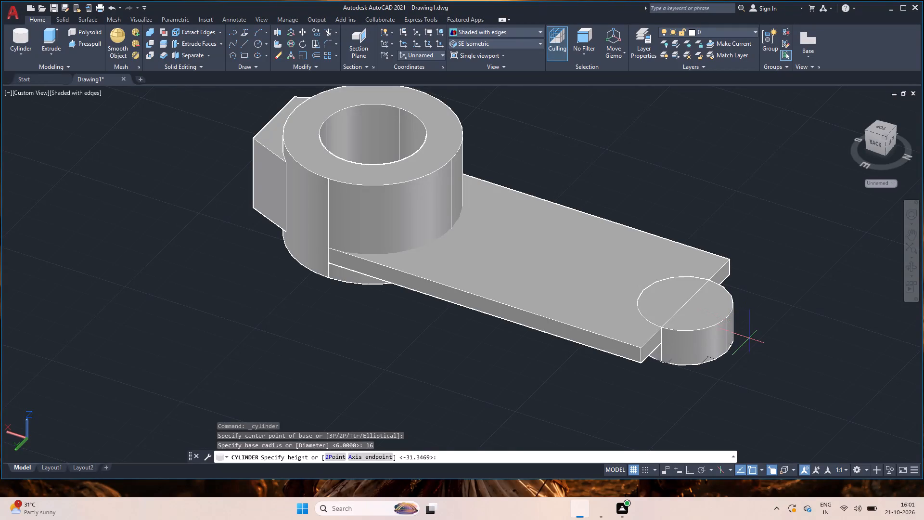
Finish the radius-16 cylinder at the arm's far end with an upward height of 12.
text(12)
key(Return)
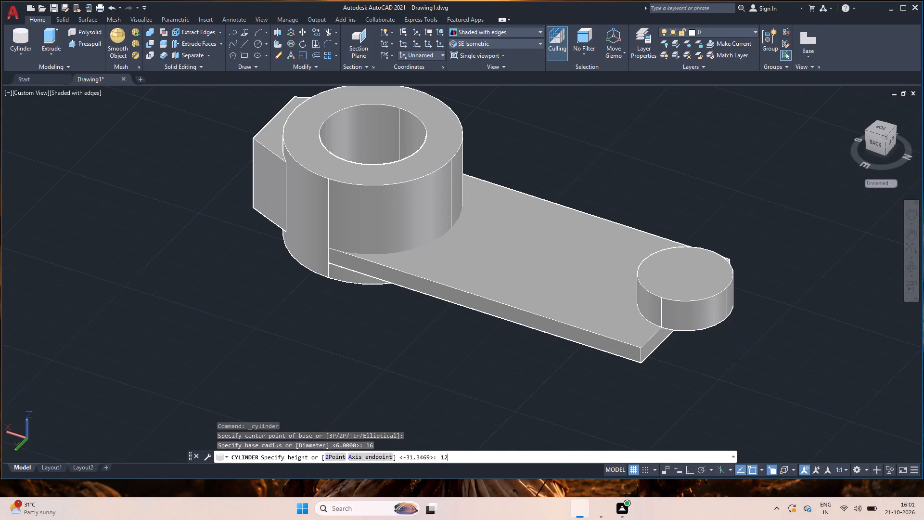
Move the radius-16 cylinder at the arm's far end straight down by 9, using its top centre as base point.
click(690, 274)
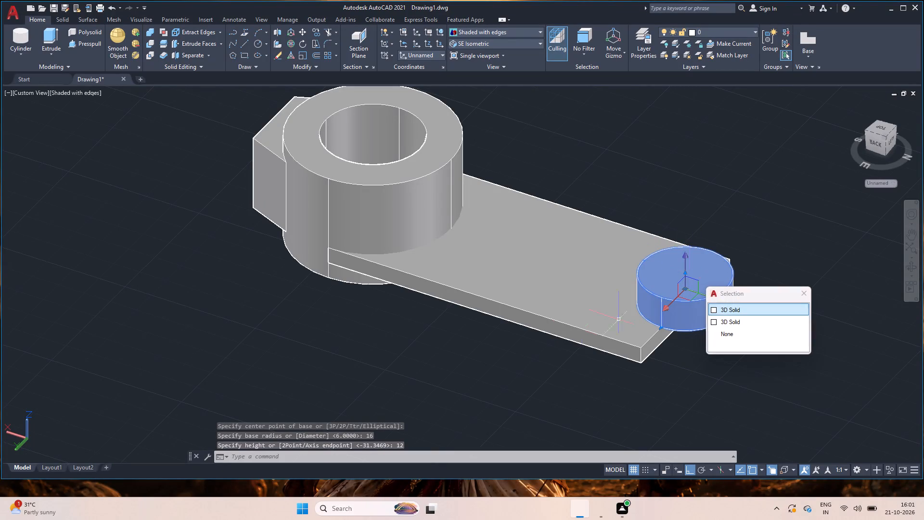
text(m)
key(space)
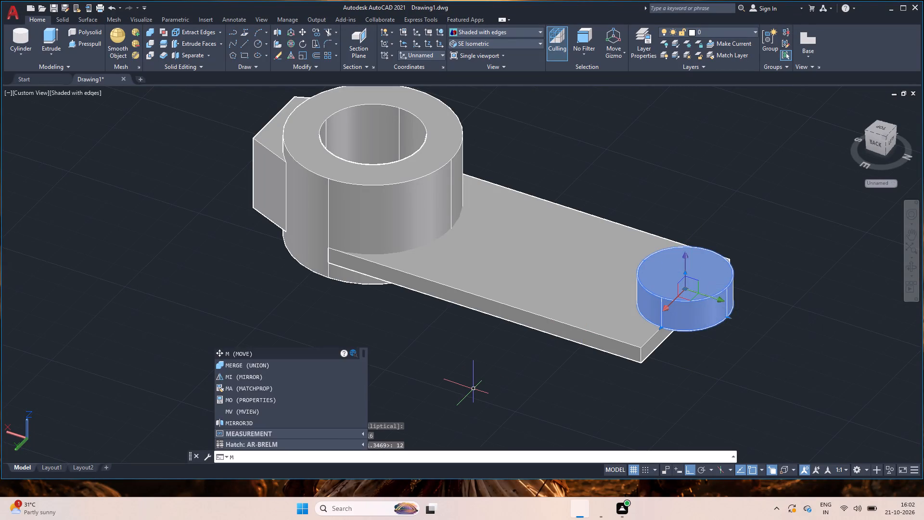
key(space)
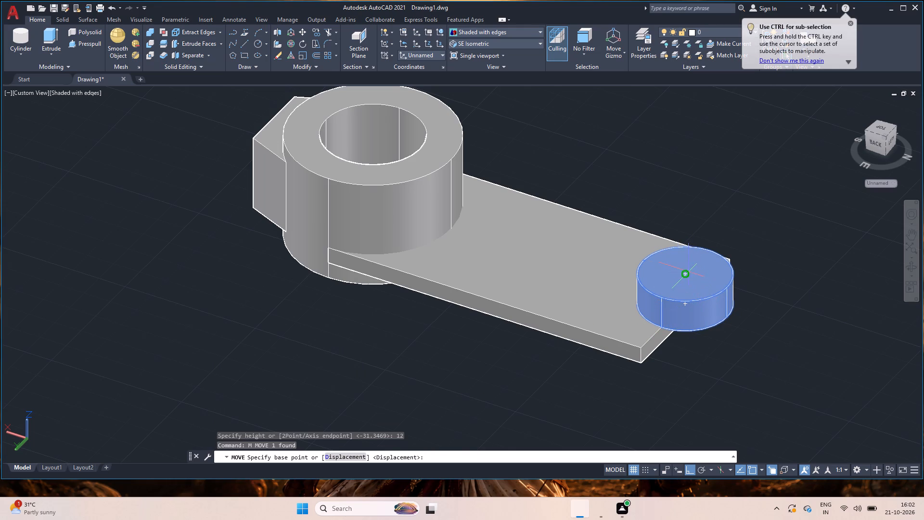
click(687, 272)
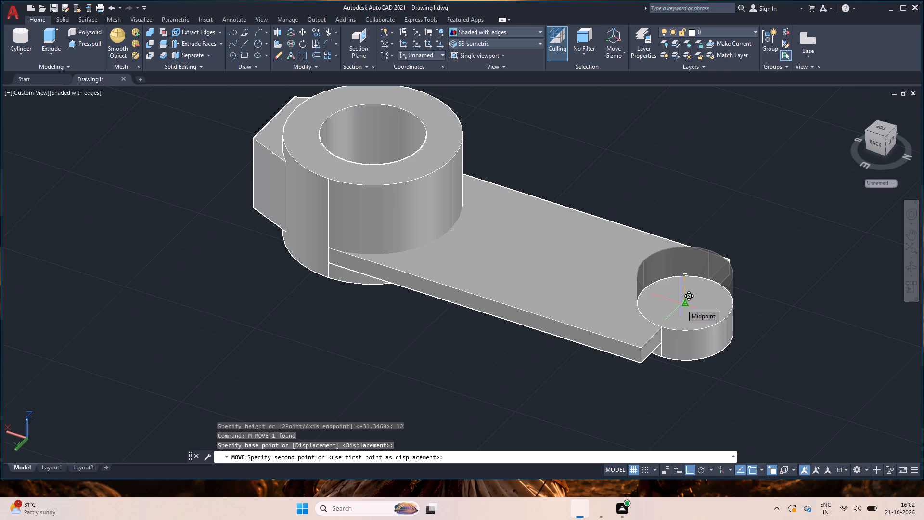
key(9)
key(Return)
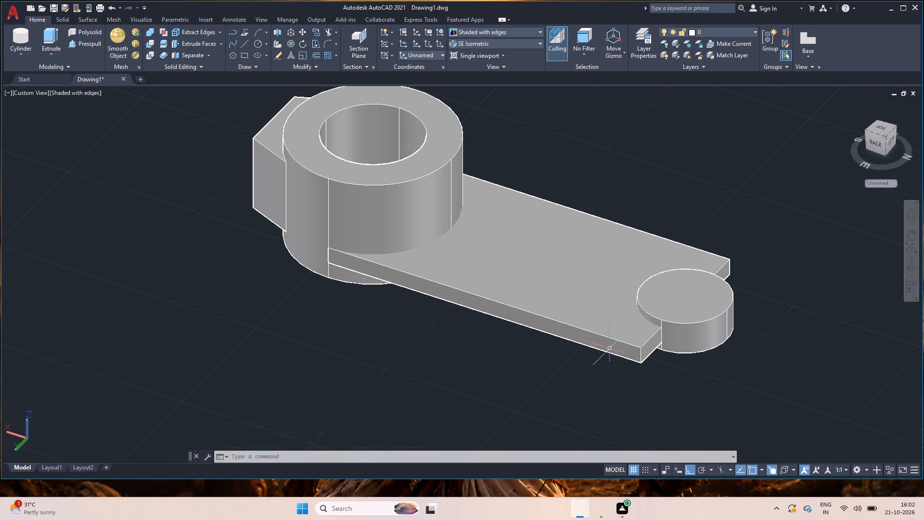
Create a cylinder of radius 6 and height -12 from the centre of the end boss's top face.
click(907, 264)
drag(847, 334, 844, 339)
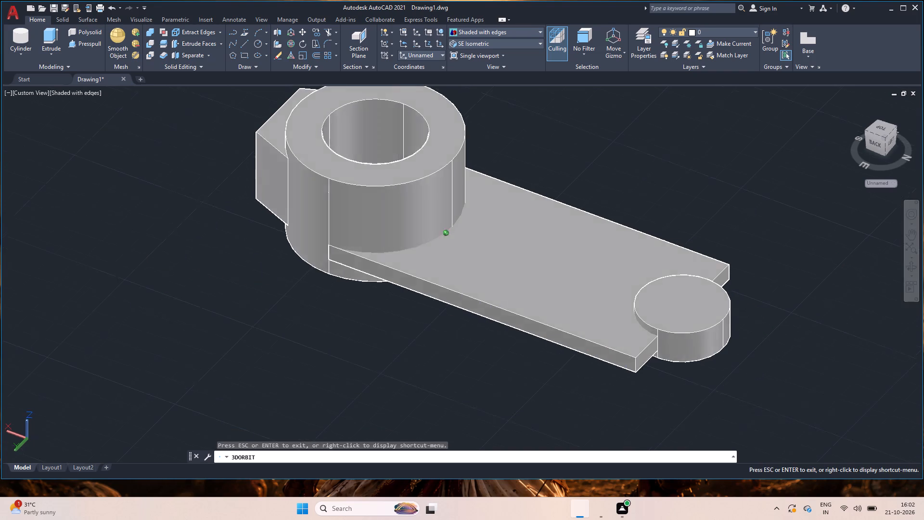
drag(844, 339, 810, 351)
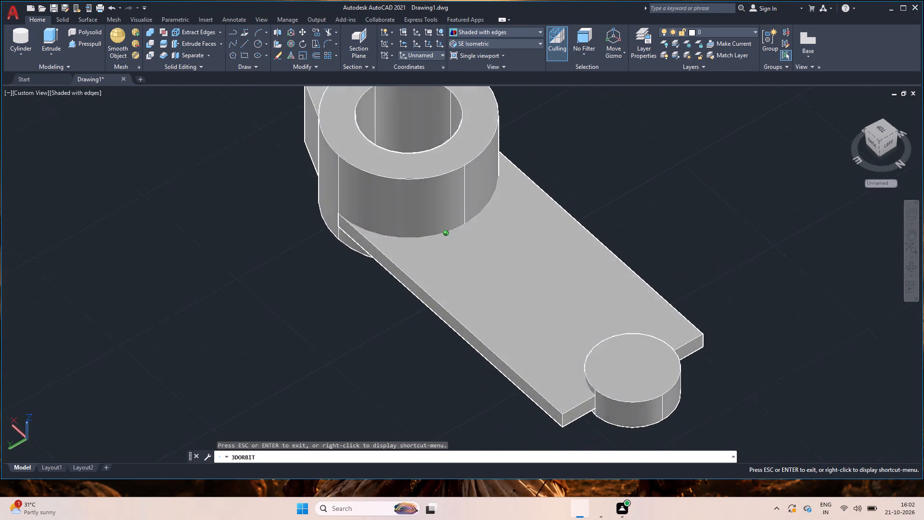
drag(810, 351, 818, 345)
click(25, 34)
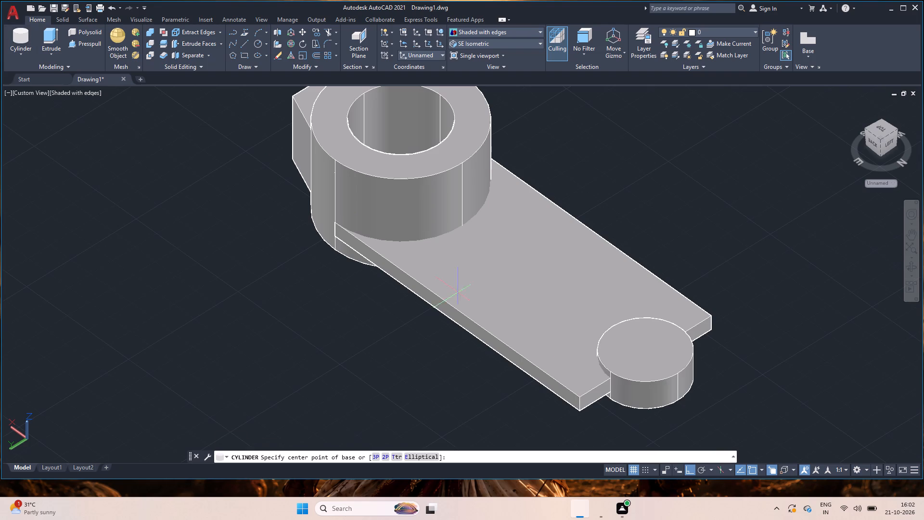
click(647, 350)
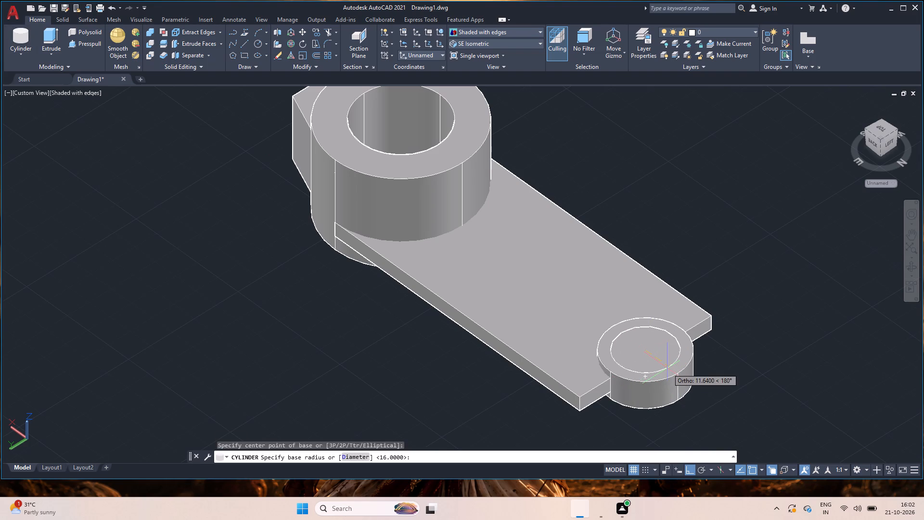
key(6)
key(Return)
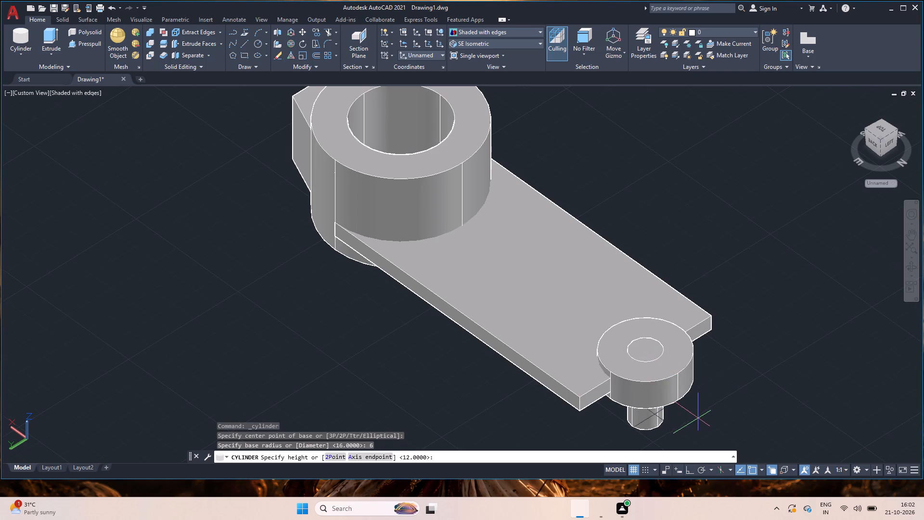
key(minus)
text(12)
key(Return)
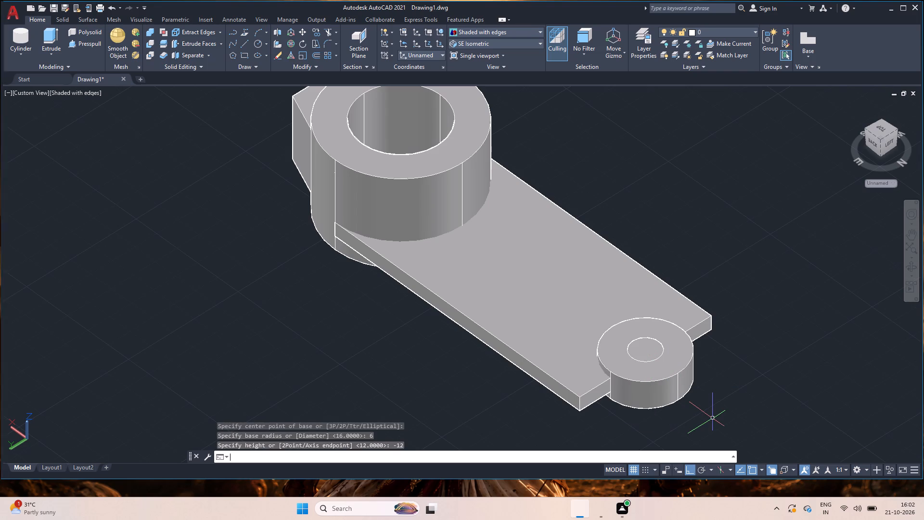
Subtract the radius-6 cylinder from the combined arm plate, large hollow cylinder and end boss to cut the boss's through hole.
middle_drag(756, 379, 713, 348)
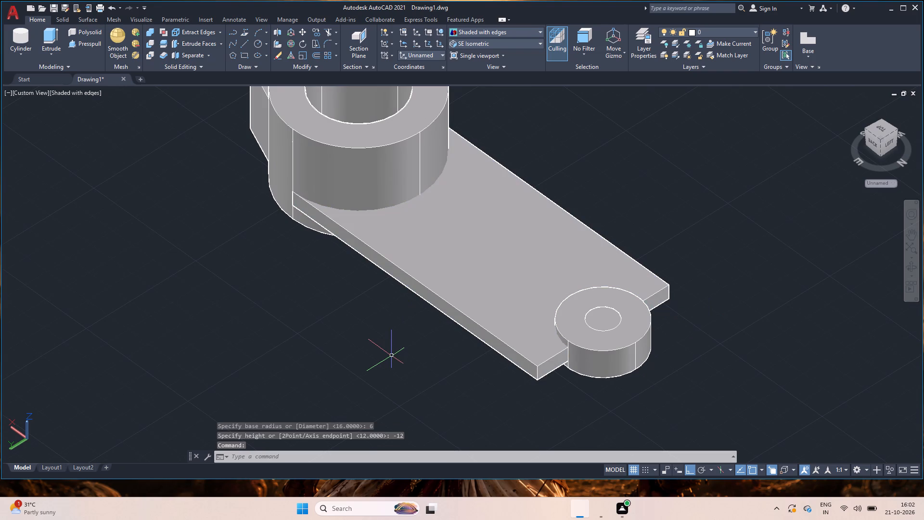
text(su)
key(space)
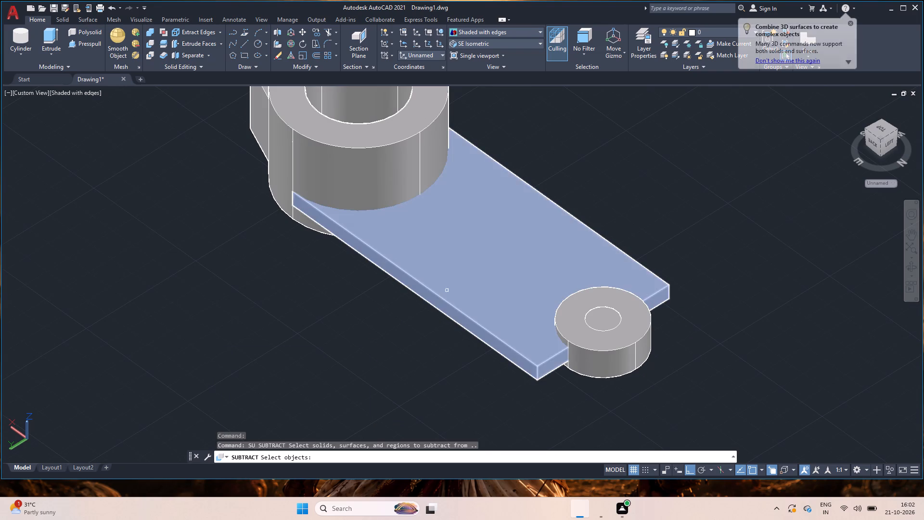
click(454, 286)
click(369, 179)
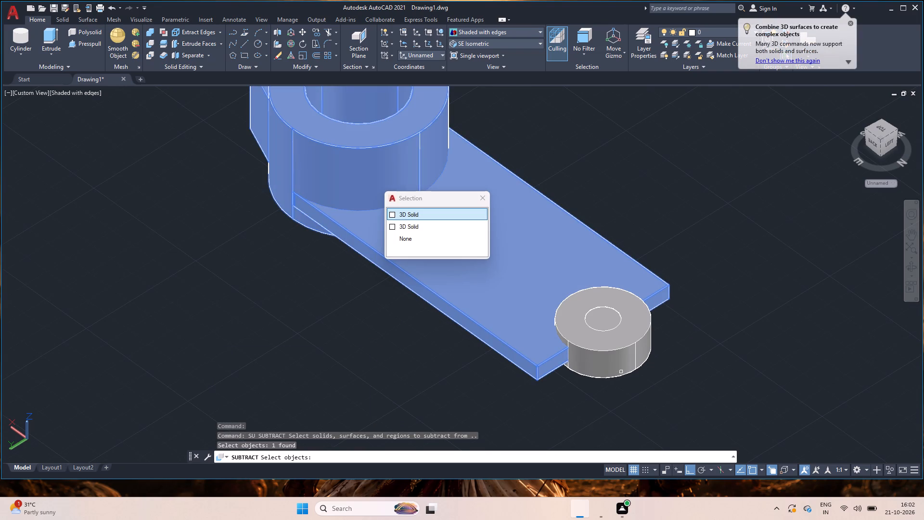
click(607, 368)
key(space)
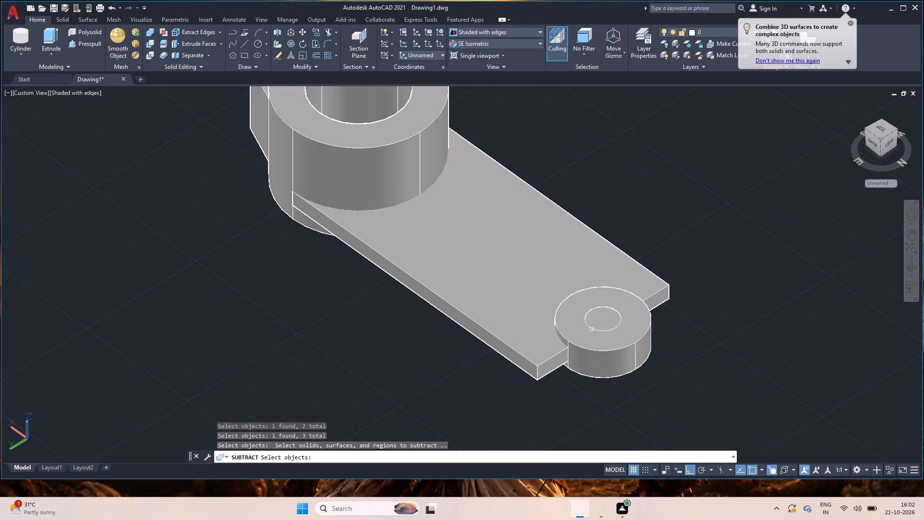
click(598, 325)
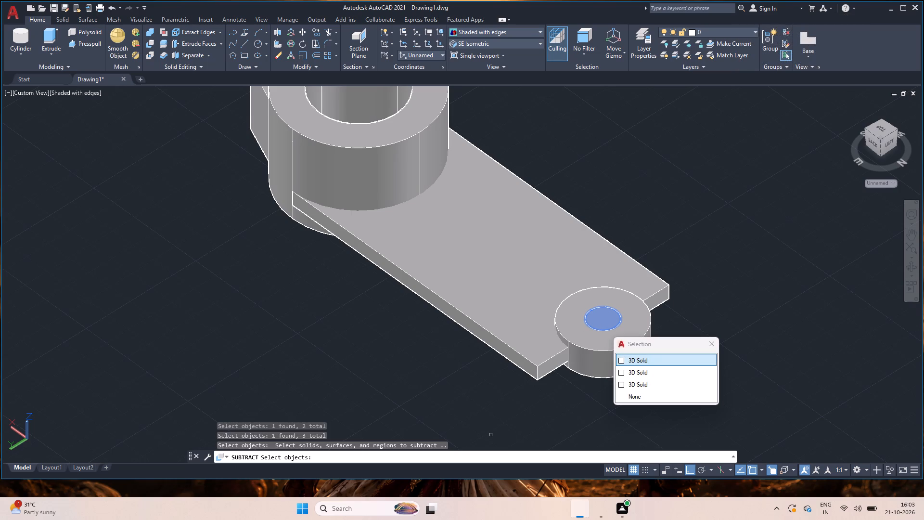
key(Return)
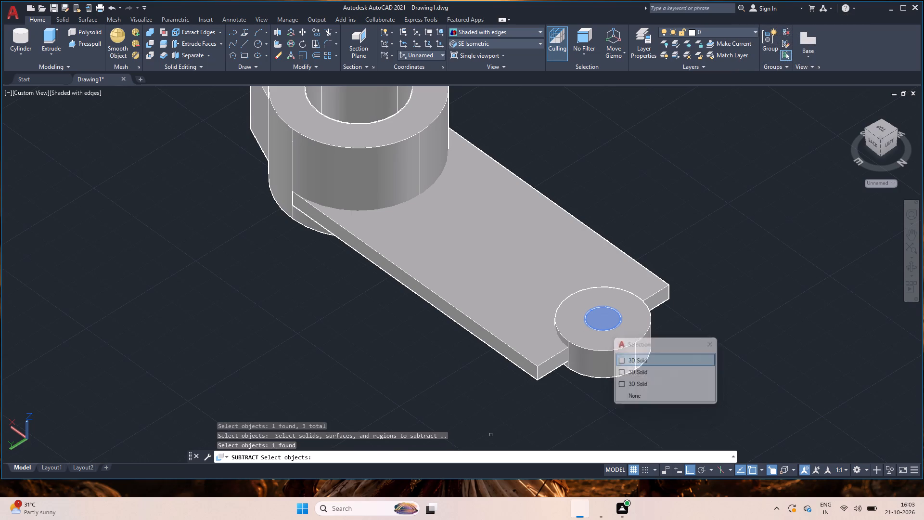
key(Return)
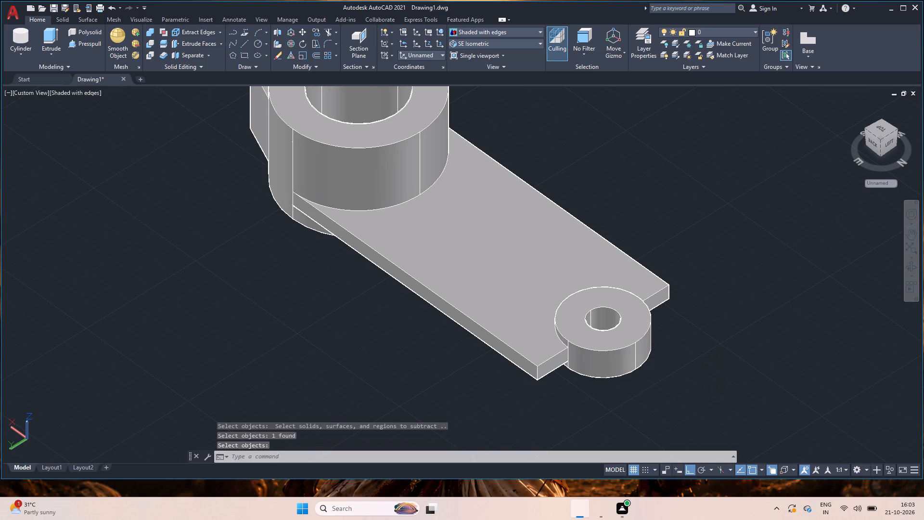
Draw a line on the arm's top face from its corner at the large cylinder to where the boss meets the end edge.
text(l)
key(space)
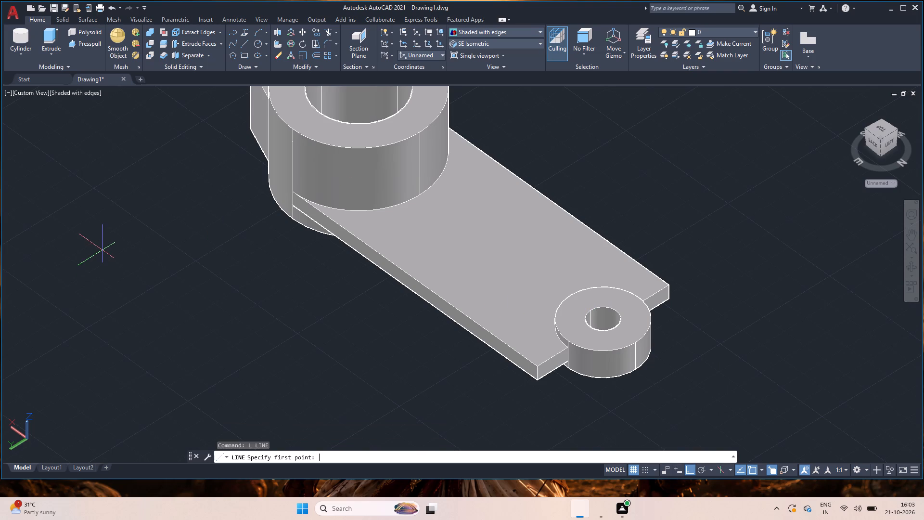
click(293, 194)
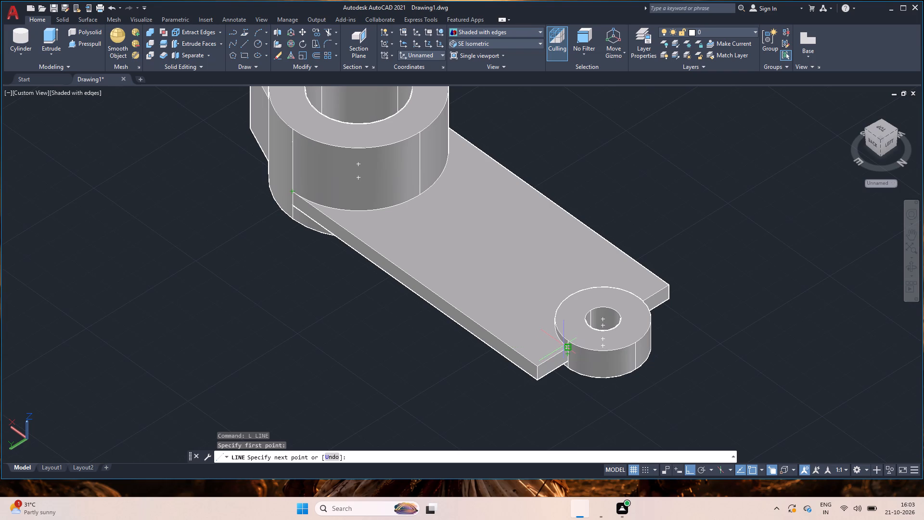
click(565, 346)
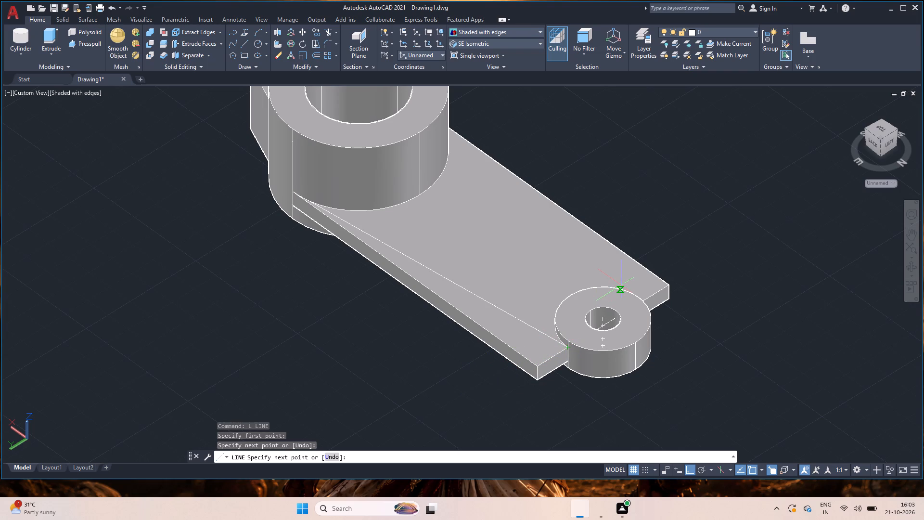
key(Escape)
Draw the matching line on the arm's opposite side, from the boss's junction with the end edge to the corner at the large cylinder.
key(space)
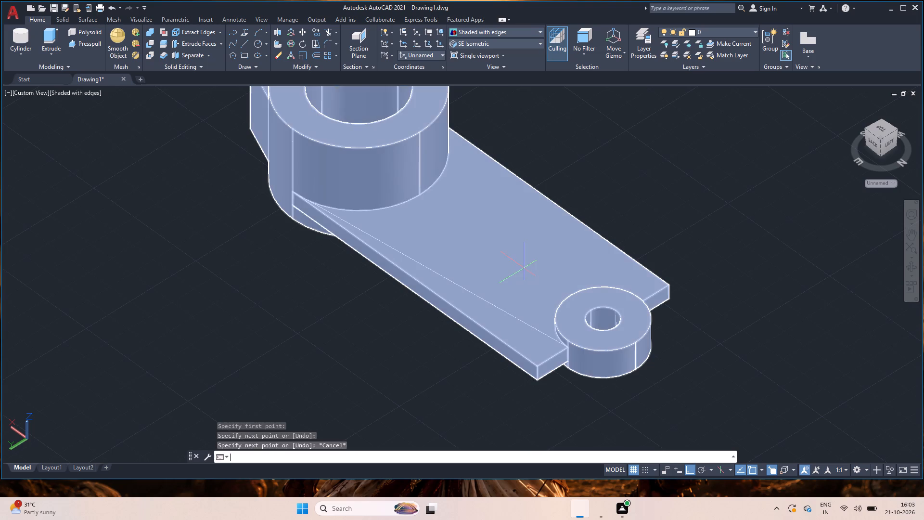
click(909, 267)
drag(785, 340, 638, 365)
middle_drag(637, 365, 635, 281)
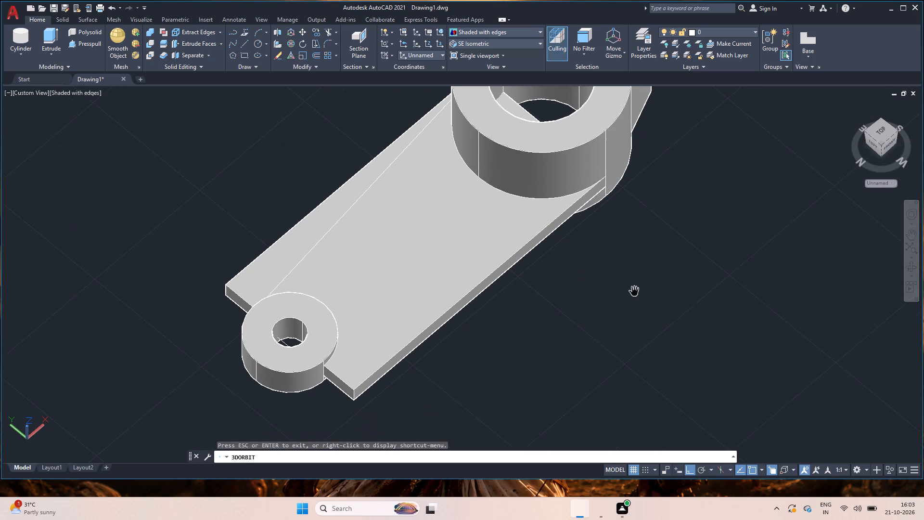
key(Escape)
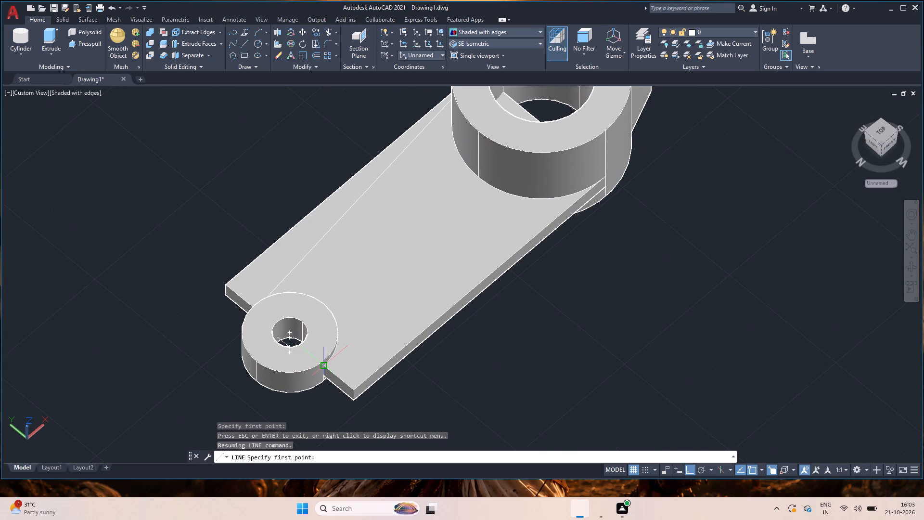
click(324, 364)
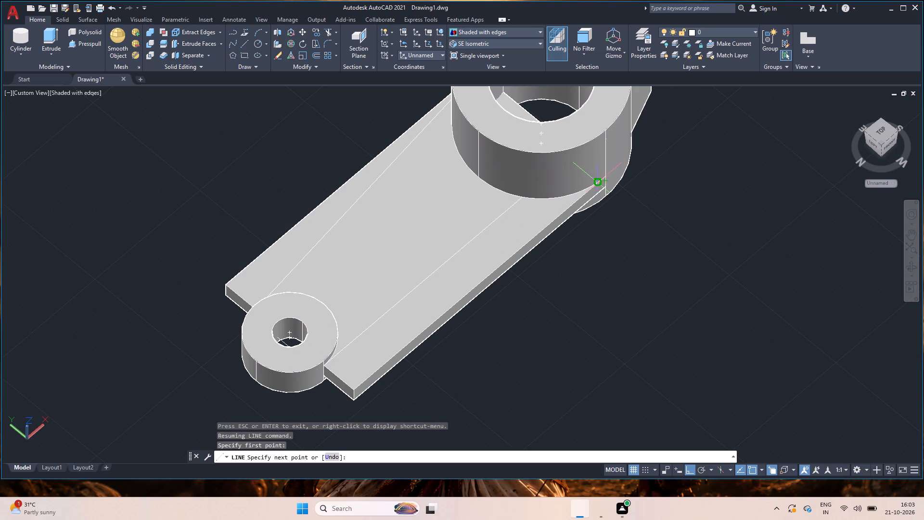
click(609, 176)
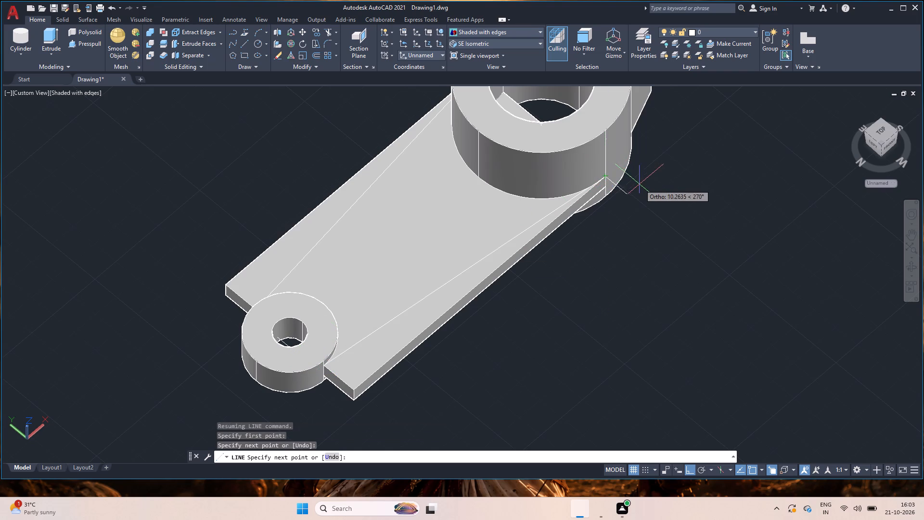
key(Escape)
Presspull the two triangular areas outside the slanted lines down through the arm plate, cutting them away to taper the arm.
click(93, 40)
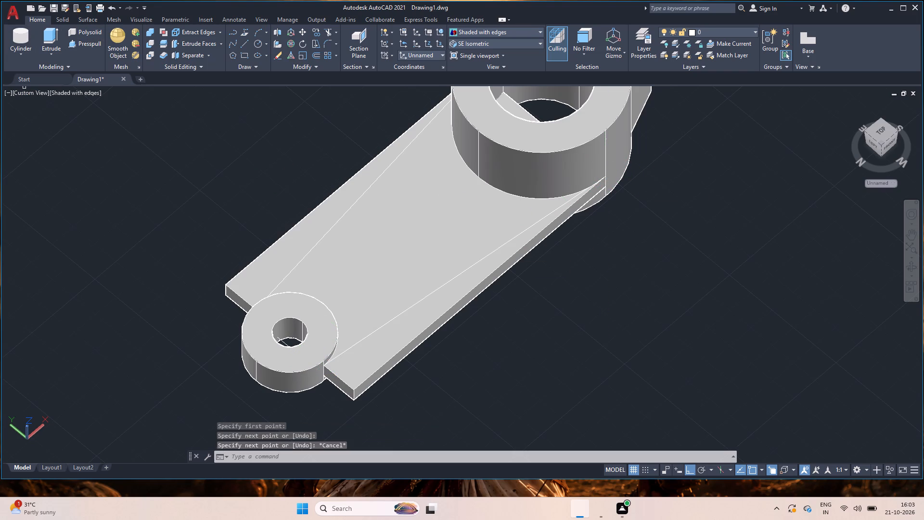
click(349, 215)
key(Escape)
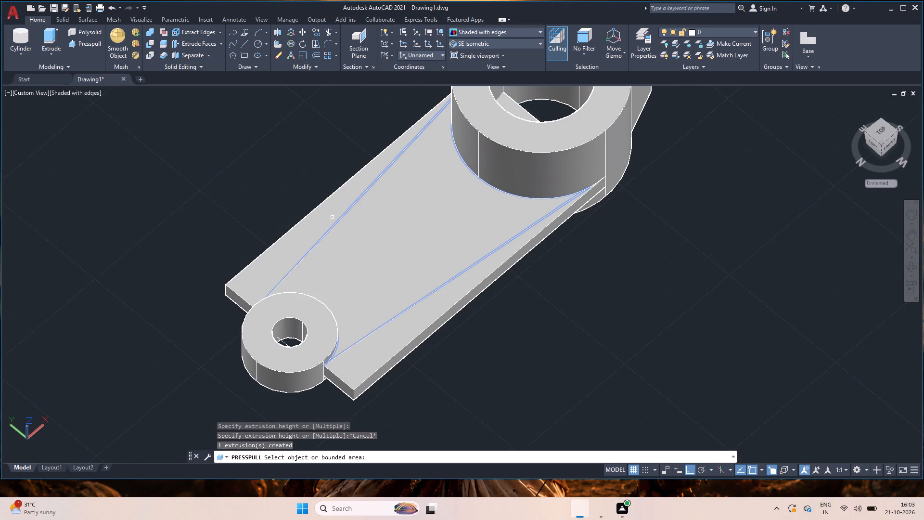
click(291, 244)
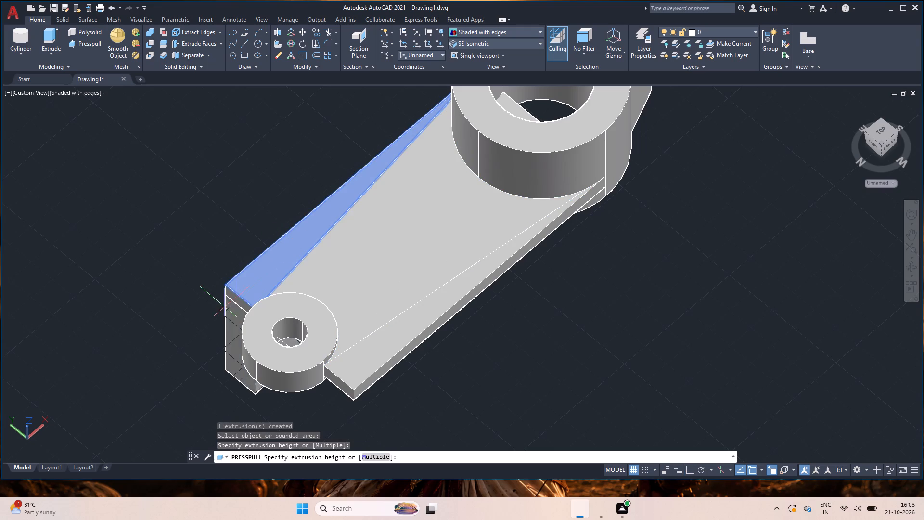
click(202, 340)
click(379, 352)
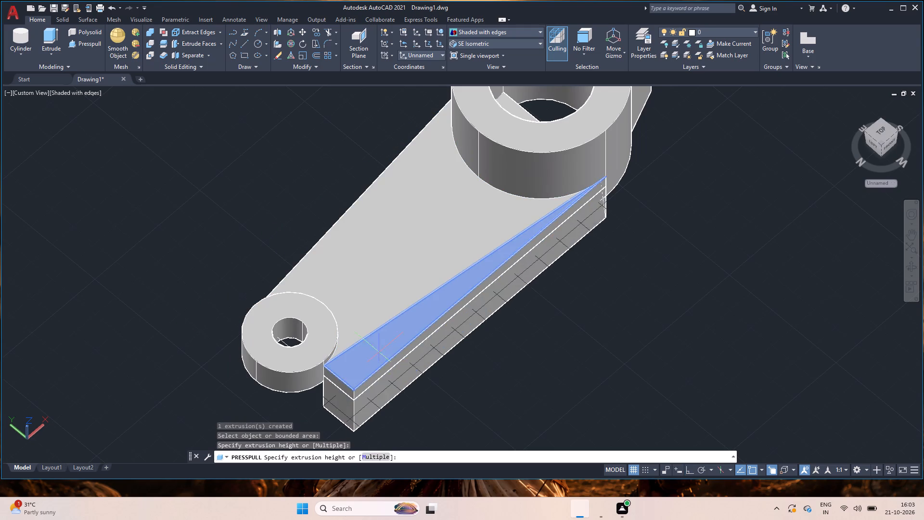
click(383, 398)
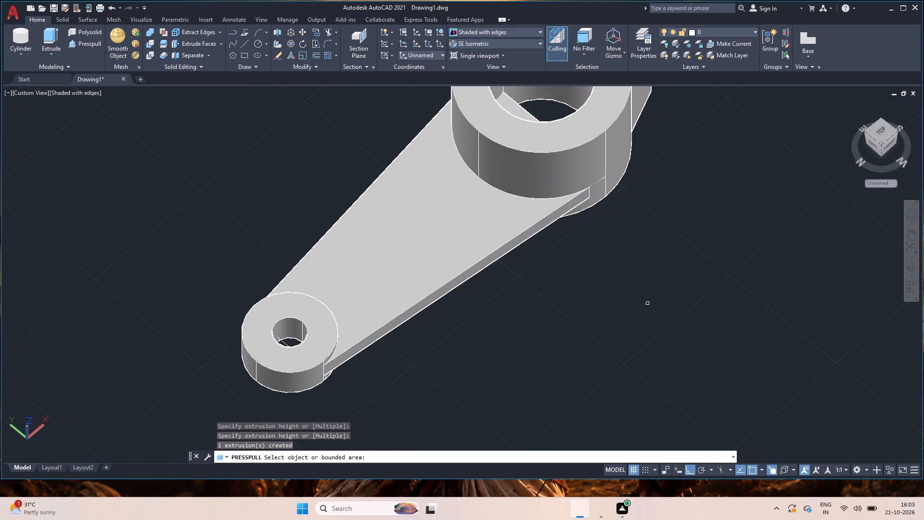
key(Escape)
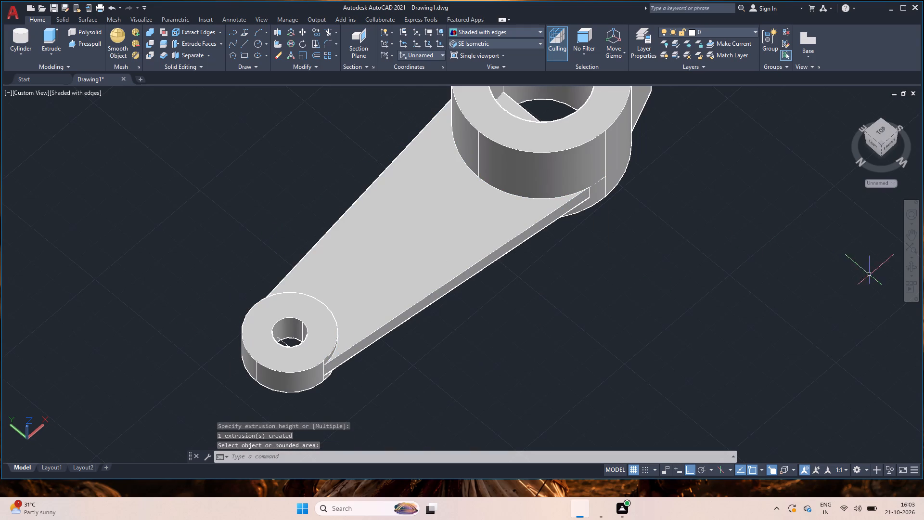
Presspull the half-disc of arm plate inside the large cylinder's bore downward to clear the bore.
click(909, 265)
drag(668, 284, 607, 355)
key(Escape)
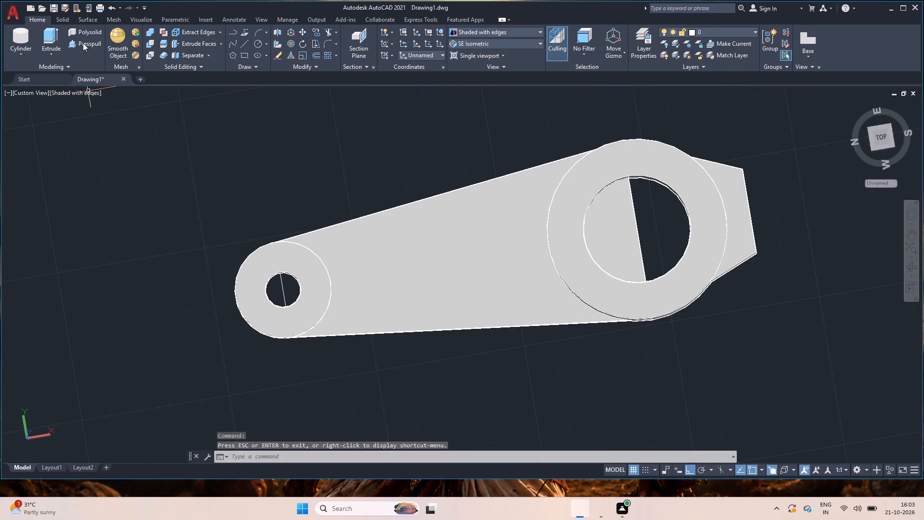
click(83, 43)
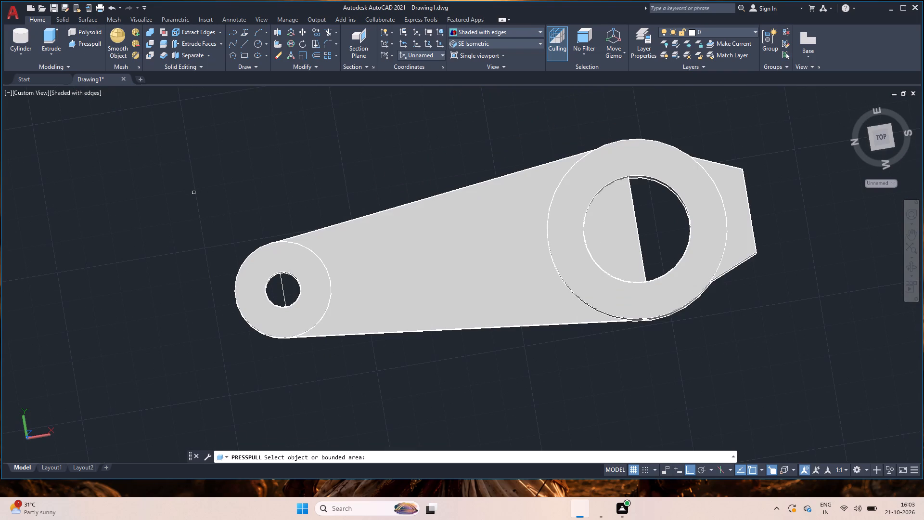
click(610, 246)
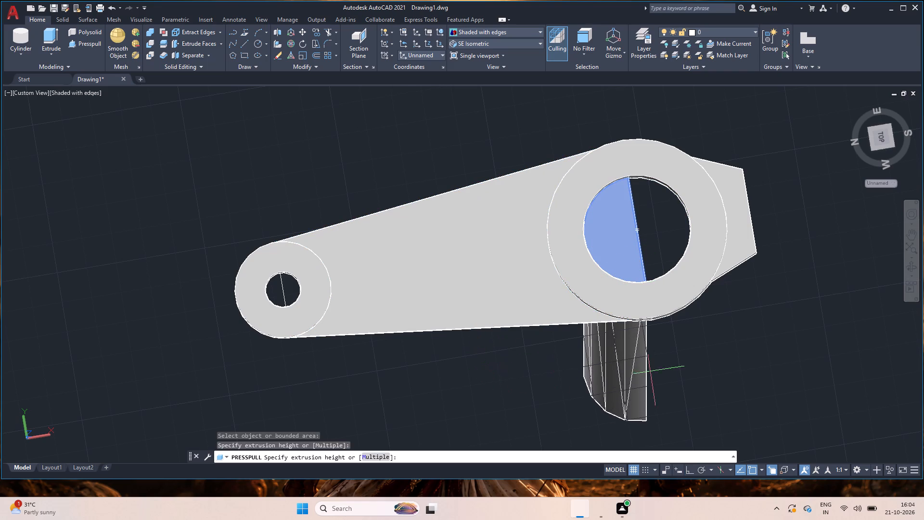
click(688, 380)
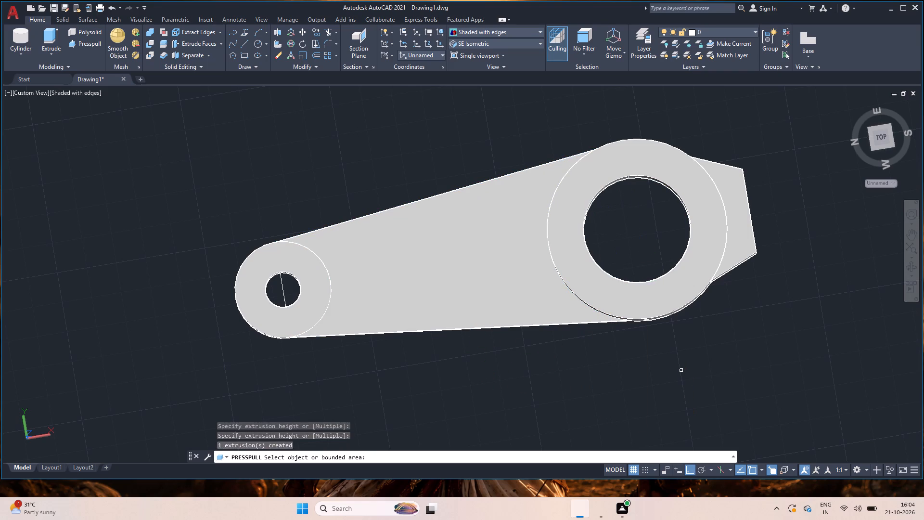
key(Escape)
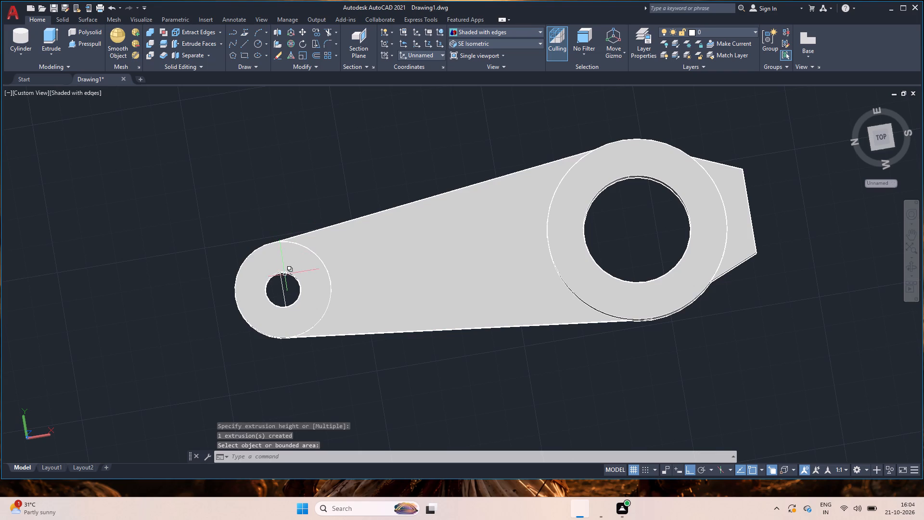
Delete the leftover line crossing the end boss's hole.
click(282, 289)
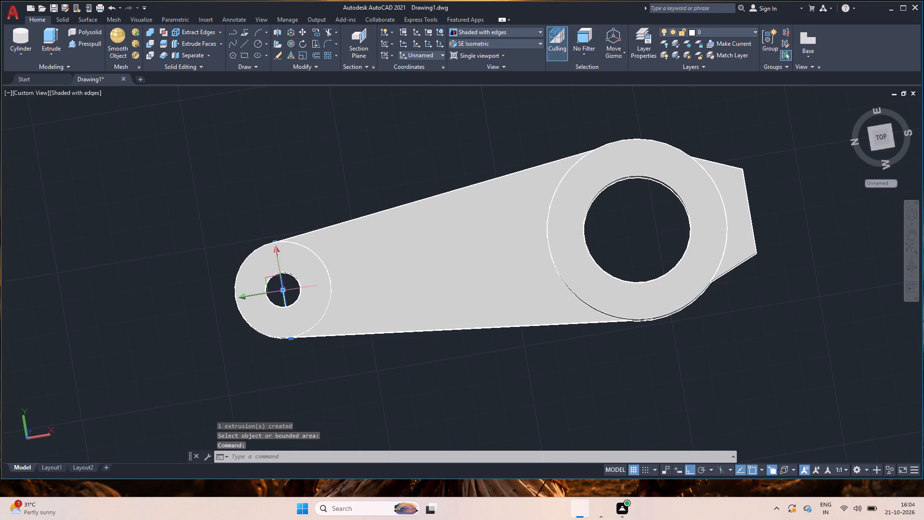
key(Delete)
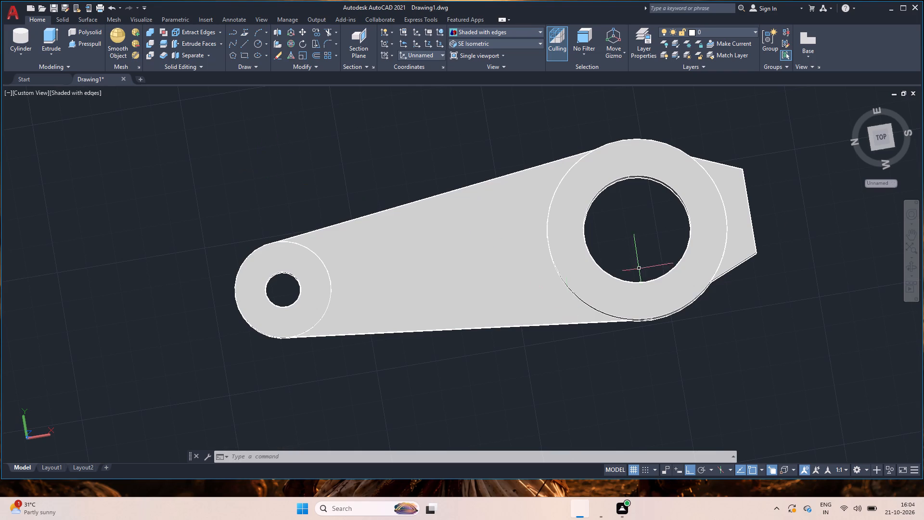
Draw a vertical line on the large cylinder's arm-side wall from the arm's top face up to the cylinder's top rim.
click(912, 270)
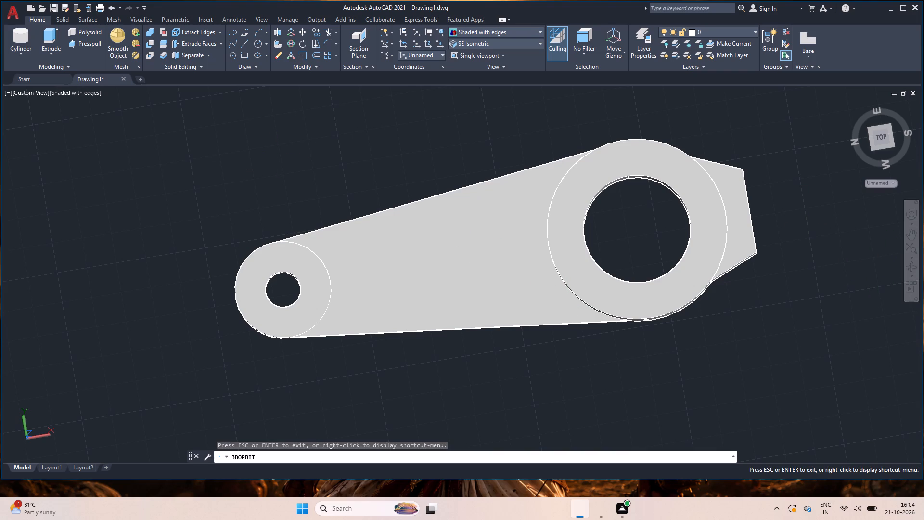
click(505, 43)
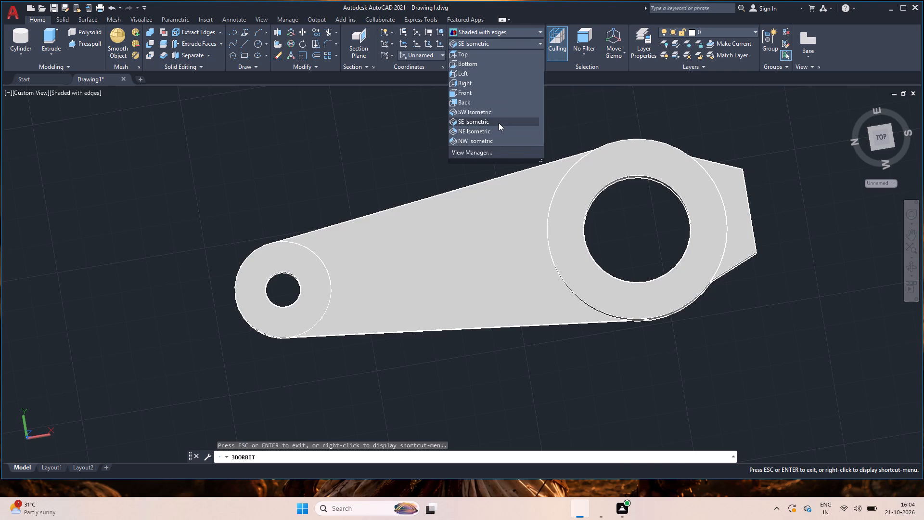
click(499, 123)
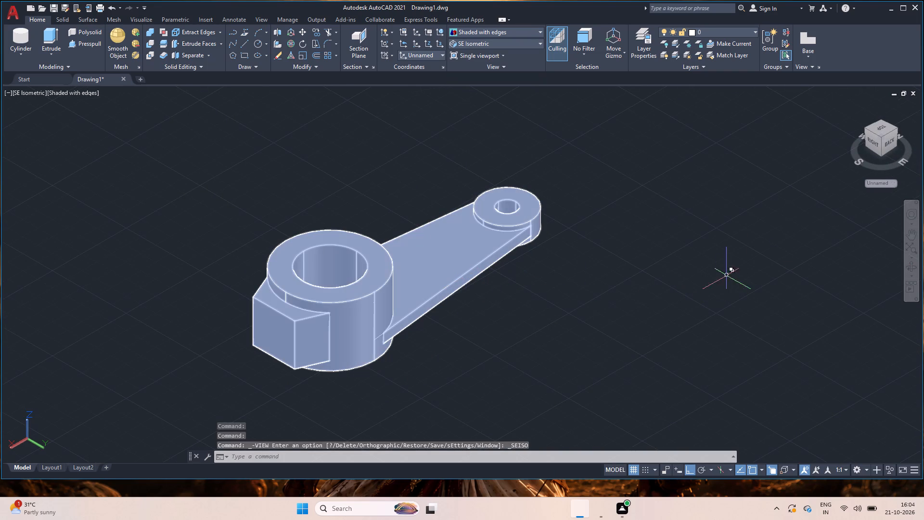
click(915, 268)
drag(817, 304, 678, 340)
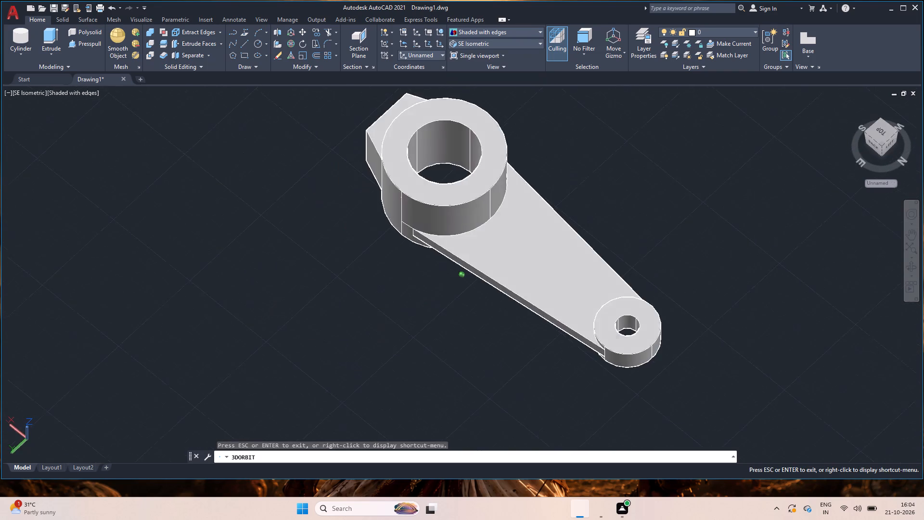
drag(678, 340, 681, 317)
key(Escape)
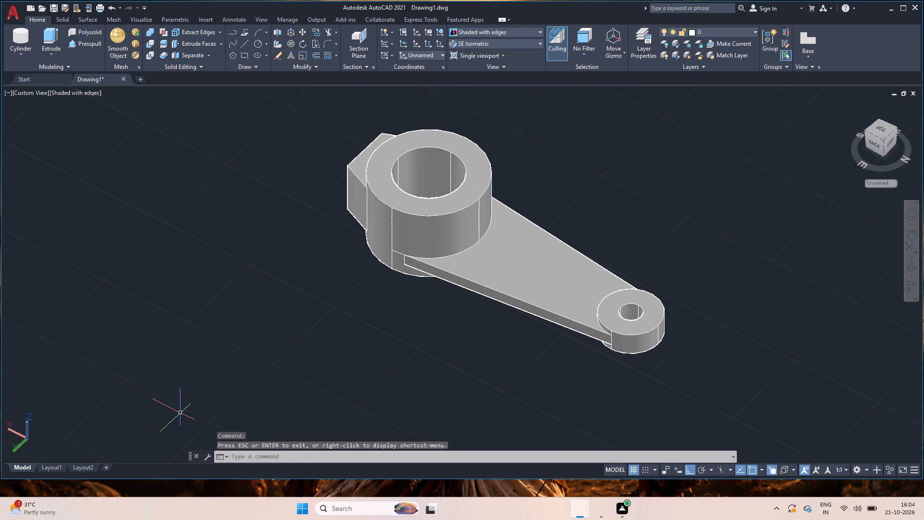
text(l)
key(space)
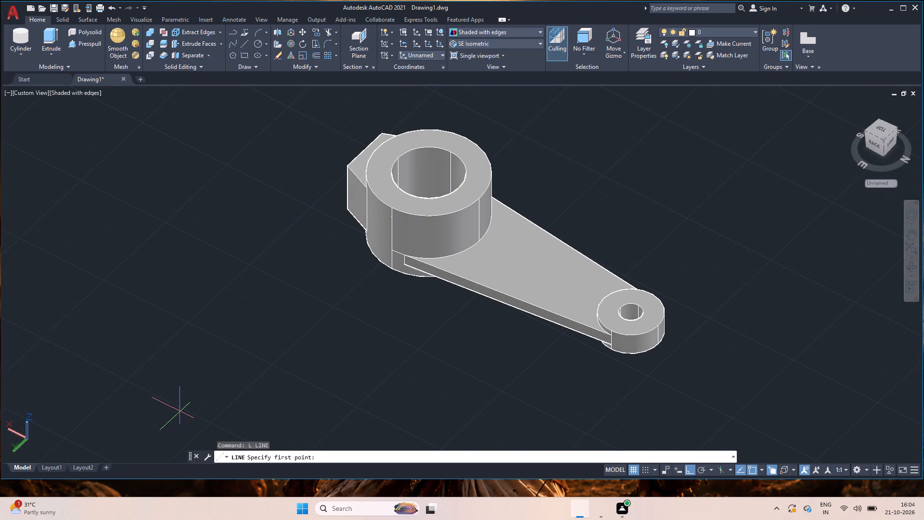
click(478, 239)
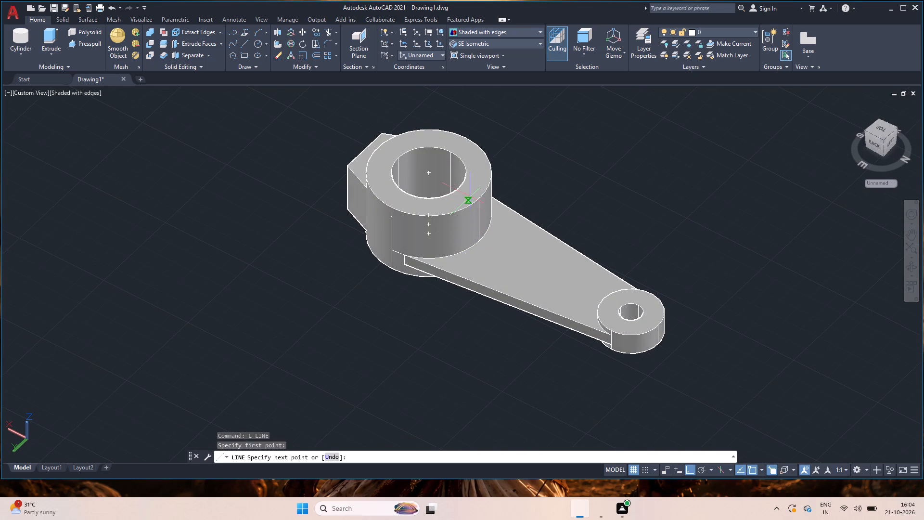
click(479, 198)
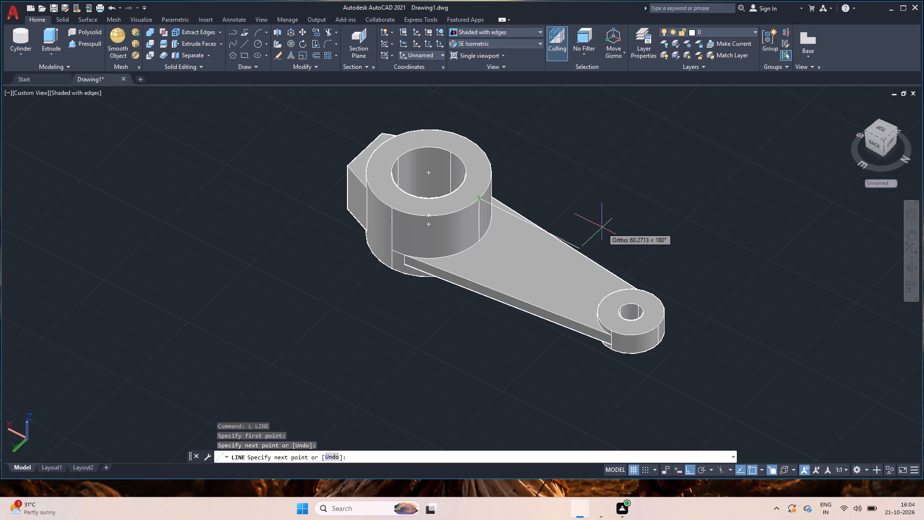
key(Escape)
Draw a line along the middle of the arm's top face from the foot of the vertical line to the end boss.
key(space)
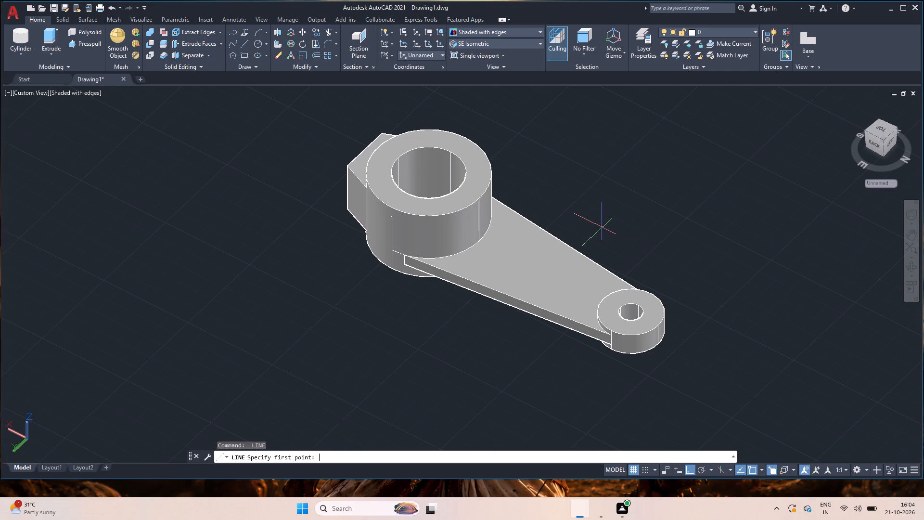
click(479, 240)
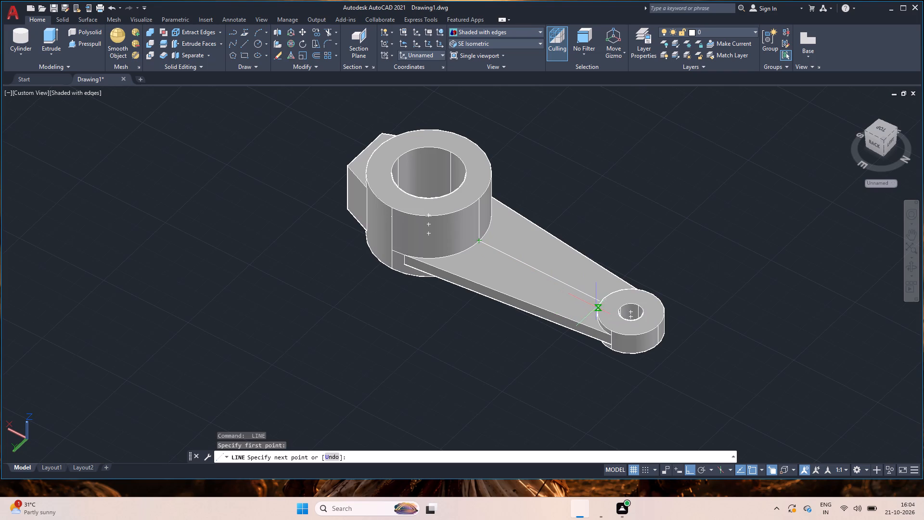
click(913, 268)
drag(711, 301, 766, 265)
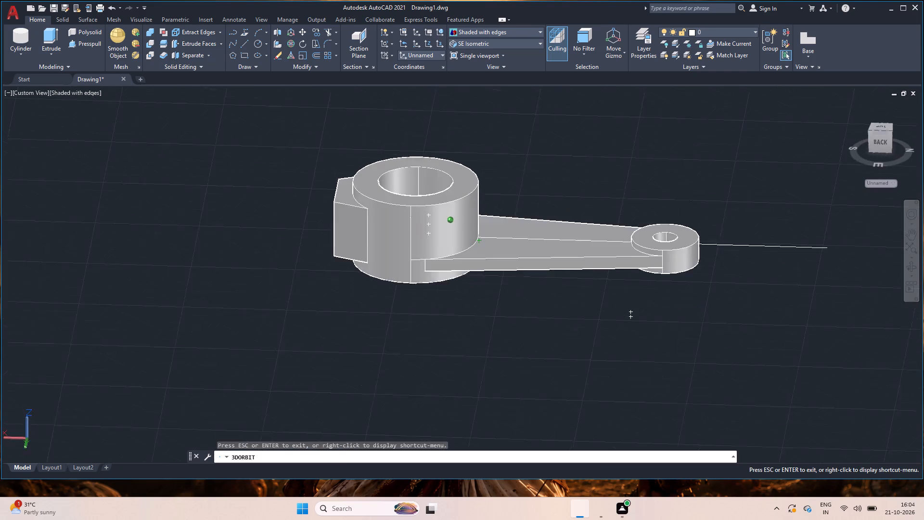
drag(766, 265, 768, 258)
click(768, 258)
drag(769, 275, 795, 390)
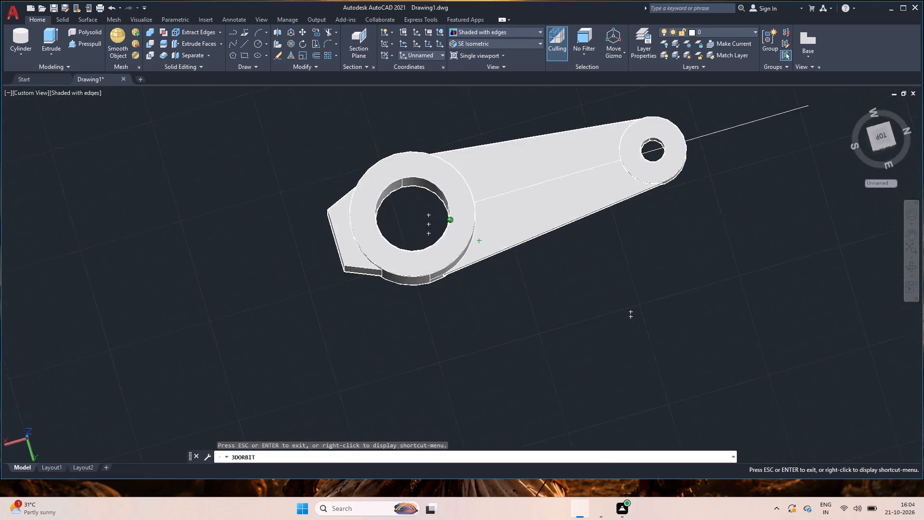
drag(795, 390, 826, 274)
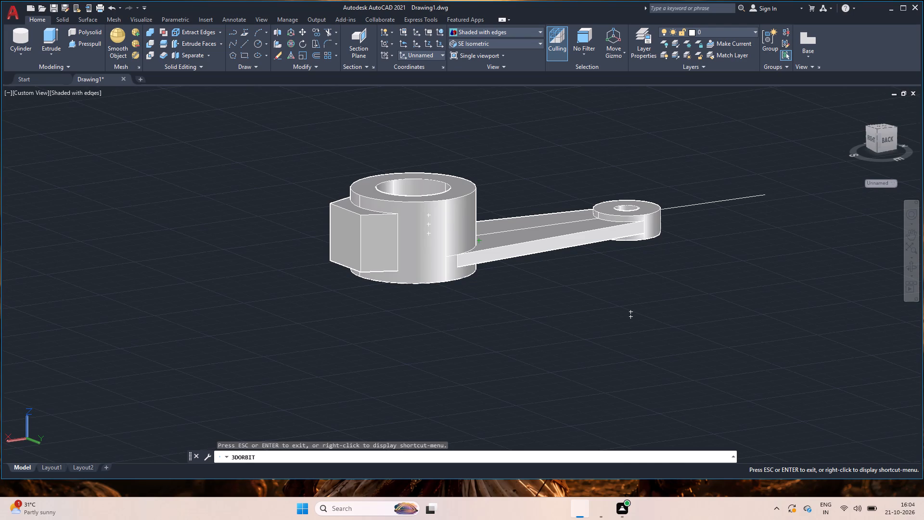
key(Escape)
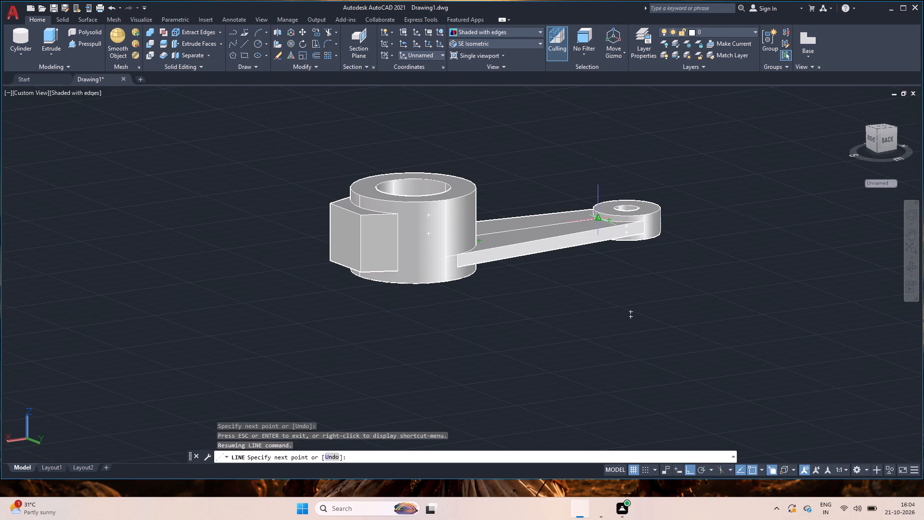
click(600, 219)
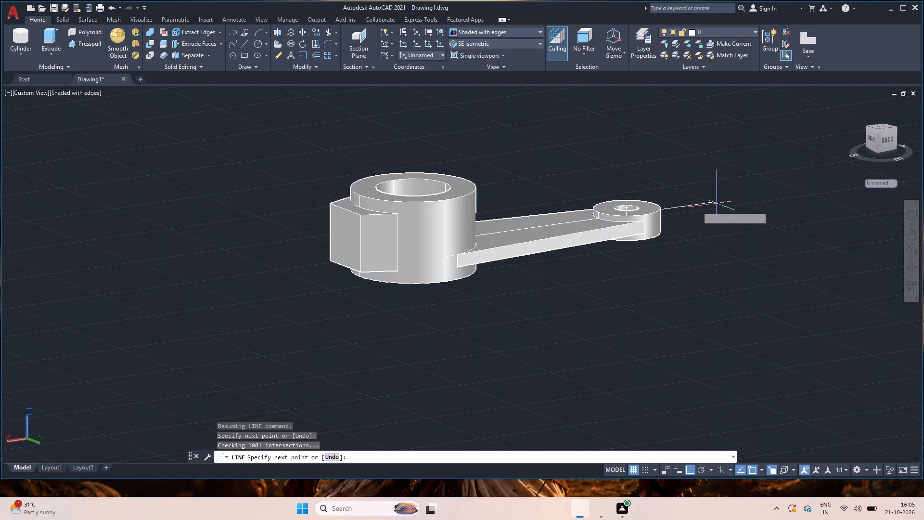
Continue the line from the arm's top face up the end boss's wall to its top rim.
click(915, 265)
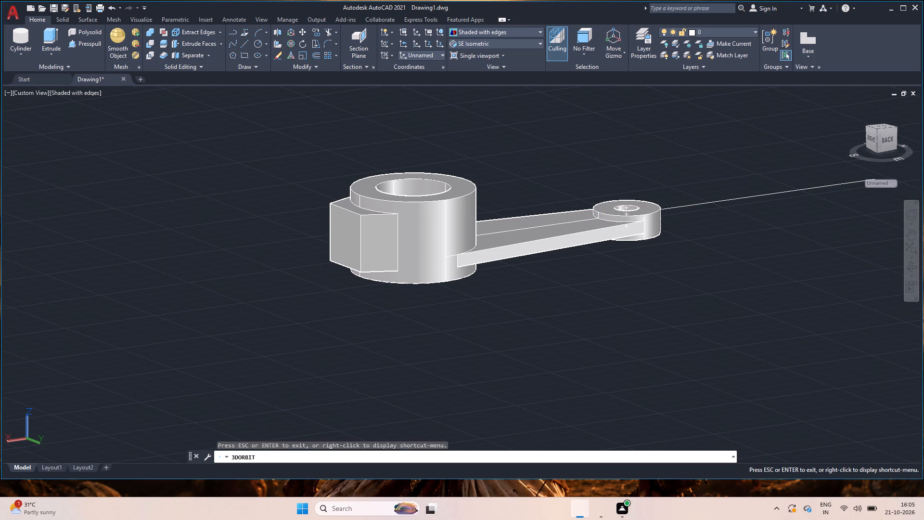
drag(696, 266, 688, 308)
scroll(656, 222, up, 2)
middle_drag(656, 222, 654, 237)
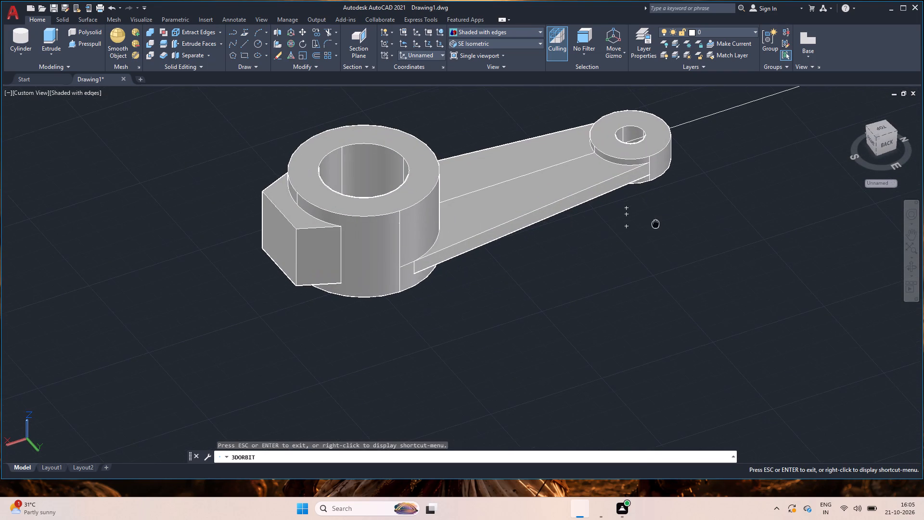
middle_drag(654, 237, 620, 433)
key(Escape)
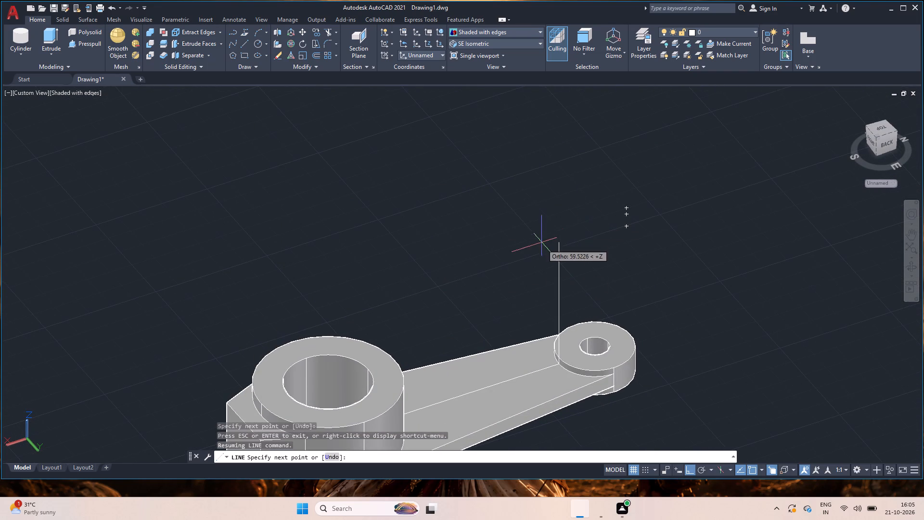
click(560, 357)
key(Escape)
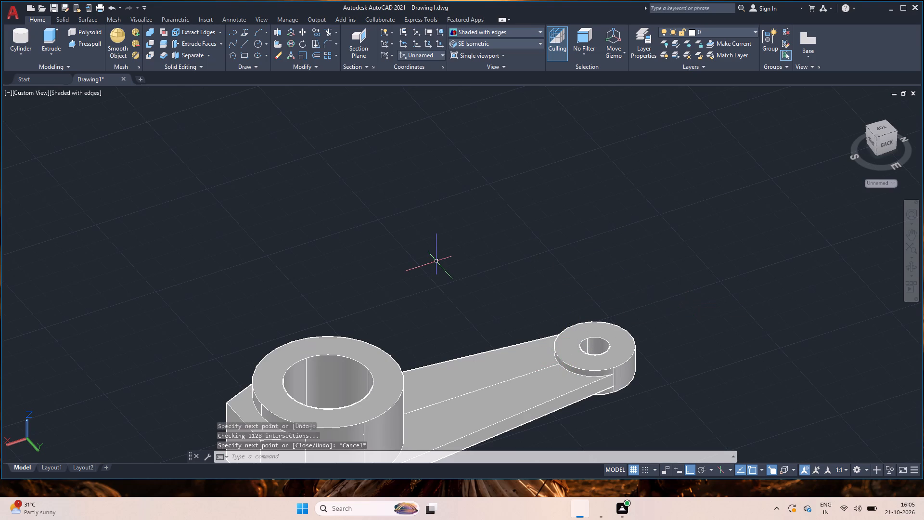
Draw the slanted line from the end boss's top rim to the large cylinder's top rim, closing the rib outline.
key(space)
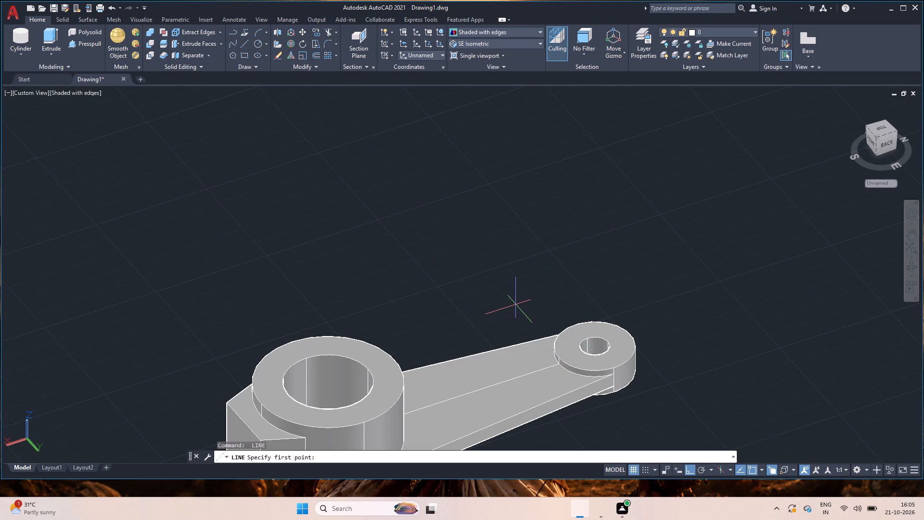
click(563, 360)
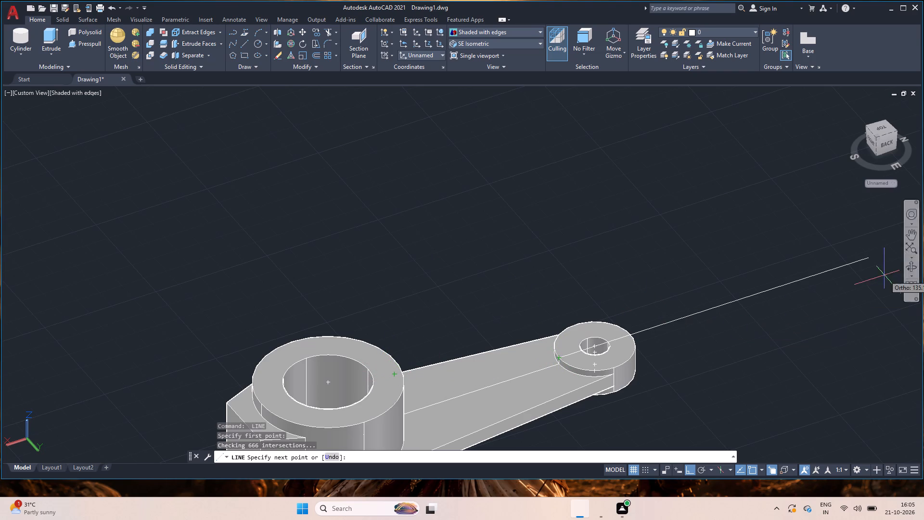
click(911, 265)
drag(764, 347, 682, 342)
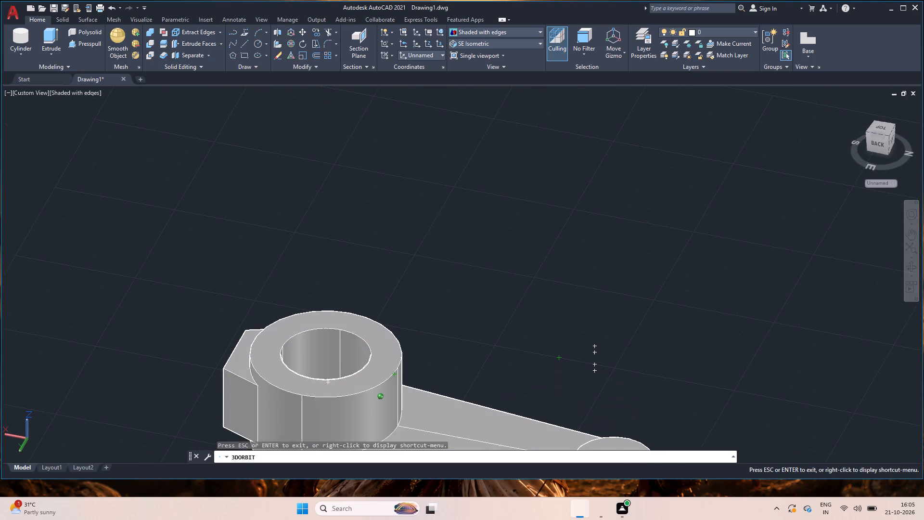
drag(682, 342, 680, 340)
key(Escape)
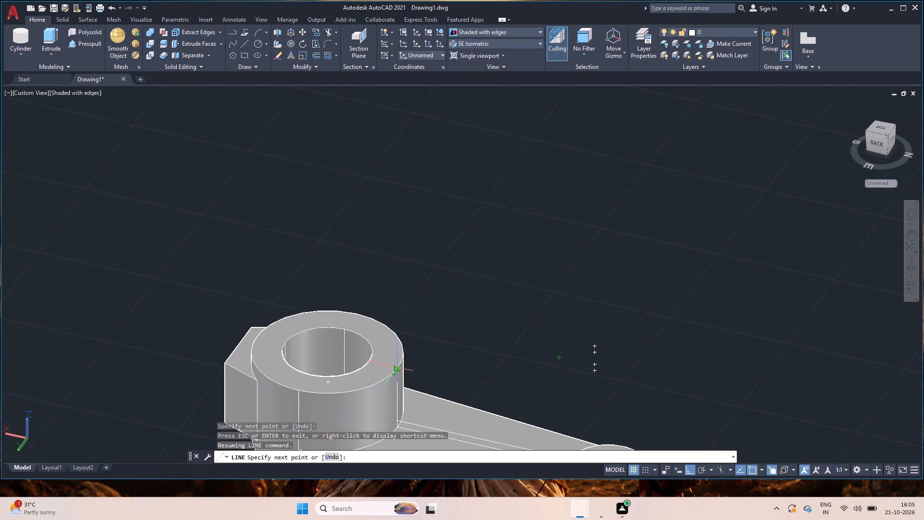
click(398, 366)
scroll(551, 318, down, 1)
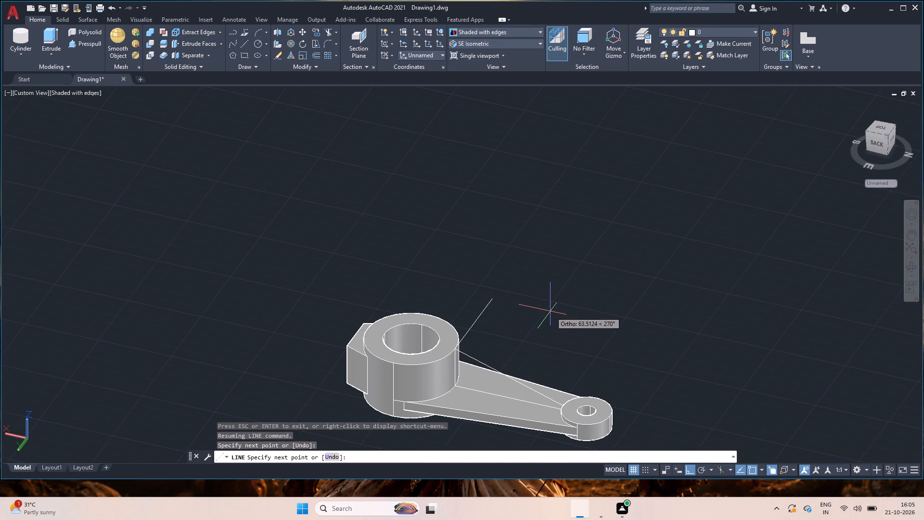
key(Escape)
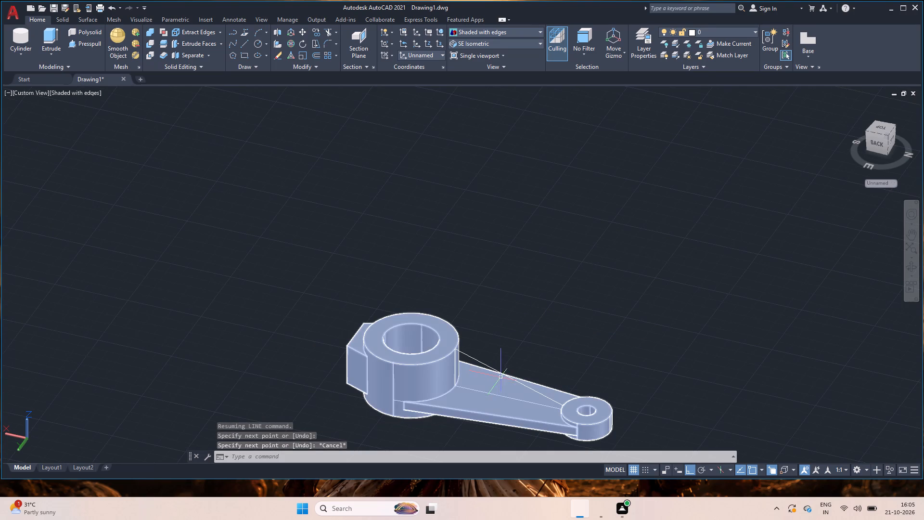
Move the slanted, base and vertical rib lines together off the lever into the empty space behind it.
click(480, 359)
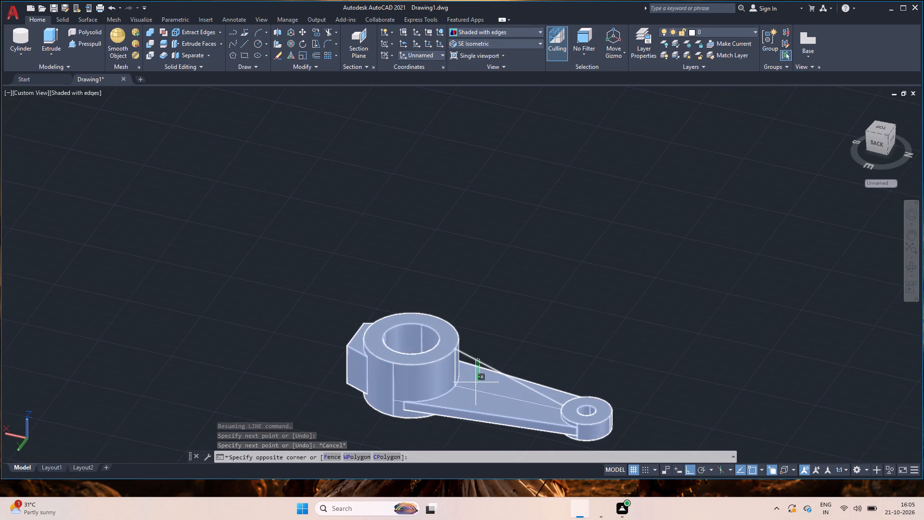
key(Escape)
click(477, 360)
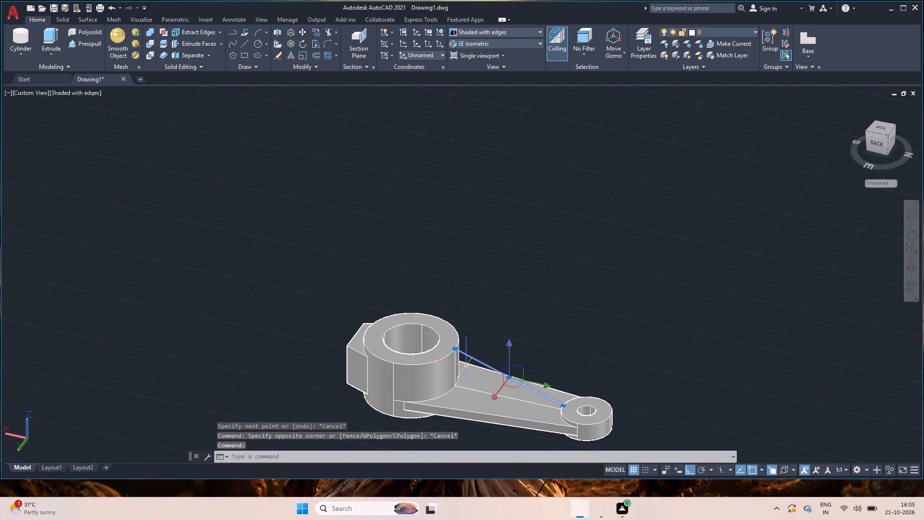
click(457, 372)
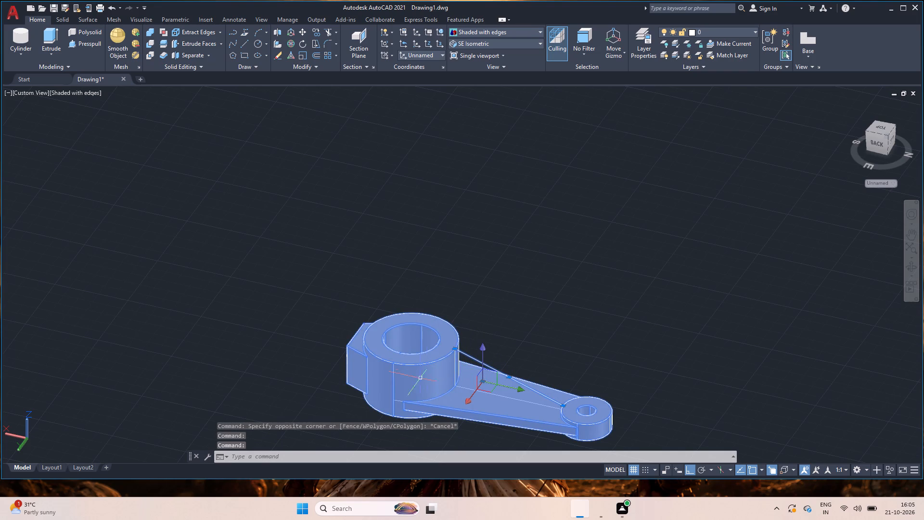
shift+click(400, 386)
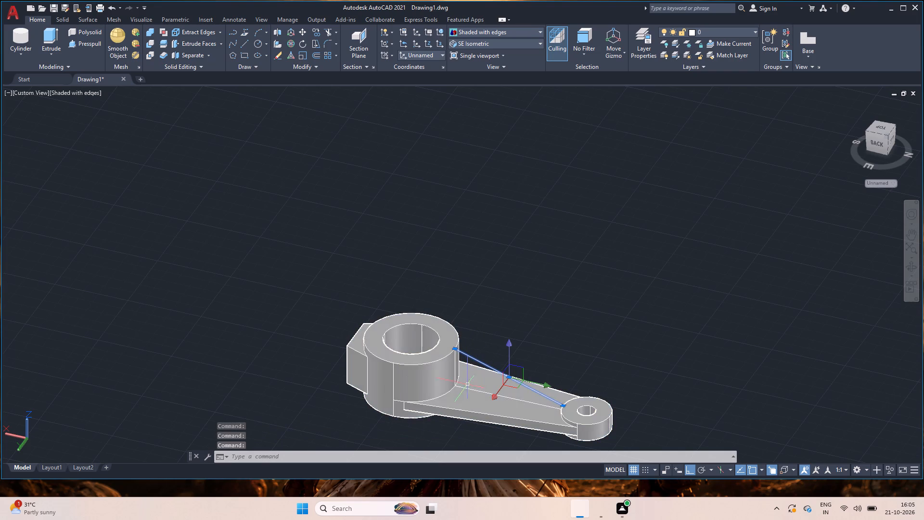
click(469, 387)
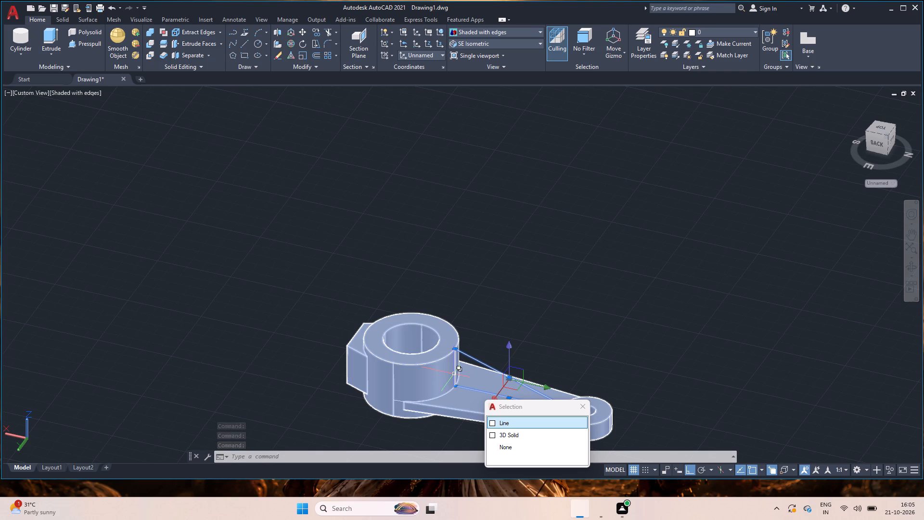
click(454, 374)
click(493, 423)
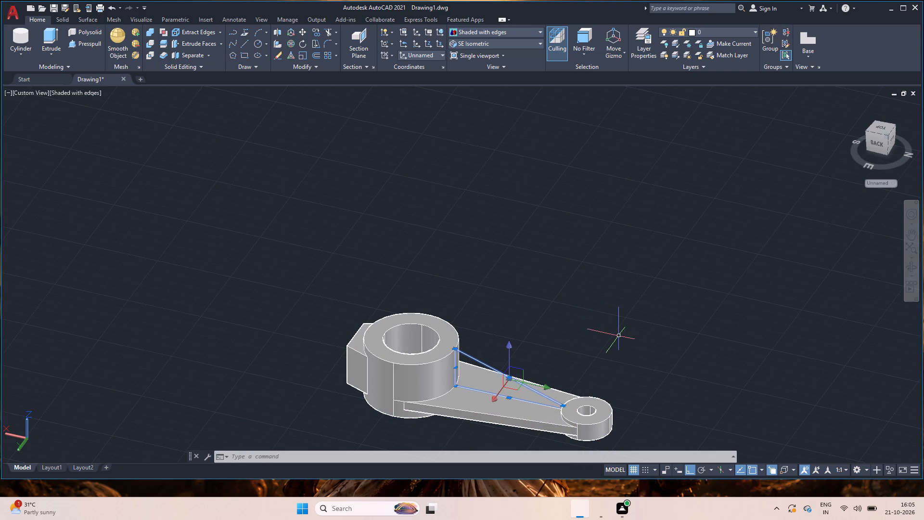
text(m)
key(space)
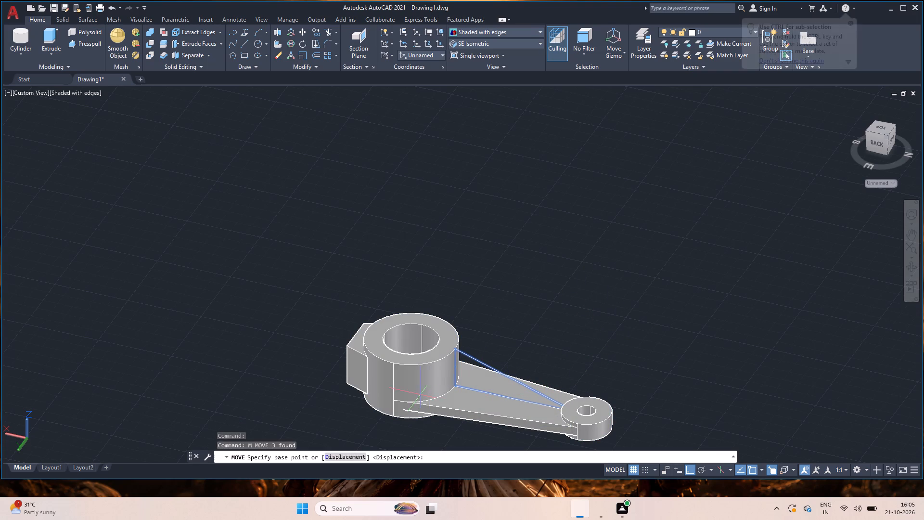
click(455, 386)
click(536, 279)
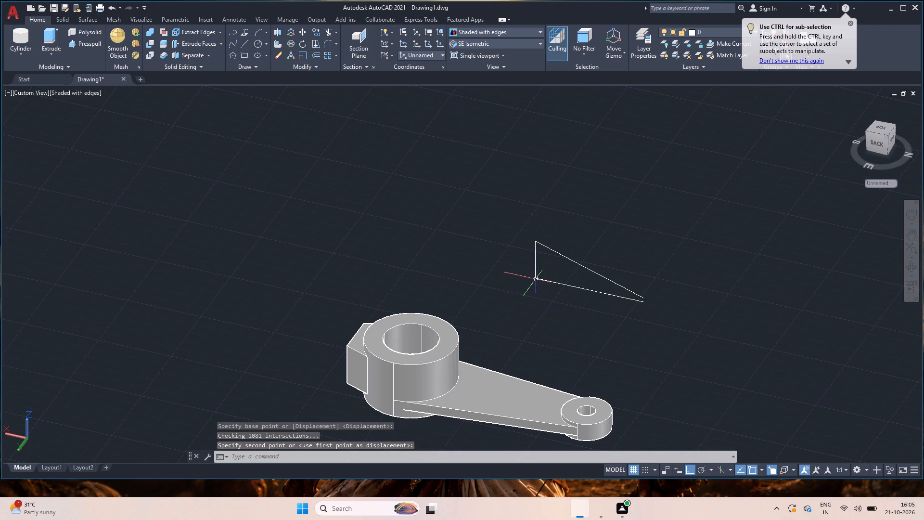
Draw a short vertical line closing the narrow end of the moved rib outline.
text(l)
key(space)
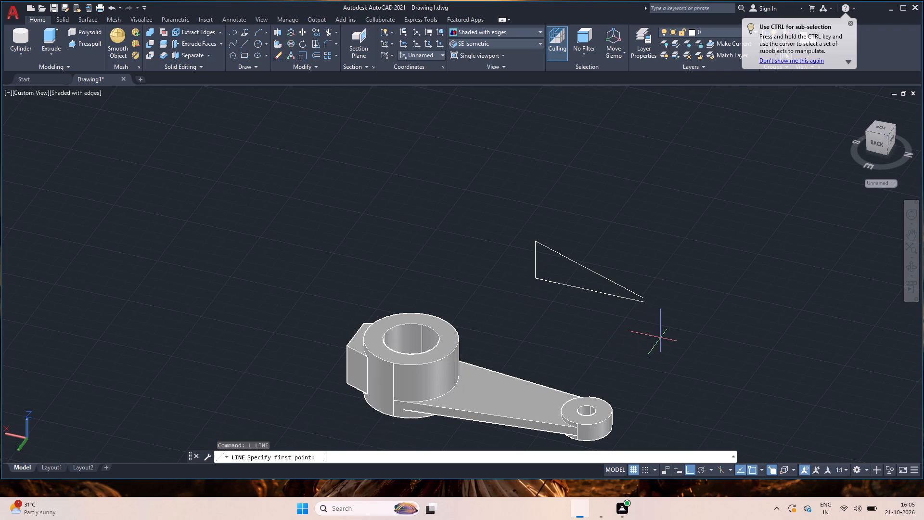
click(642, 298)
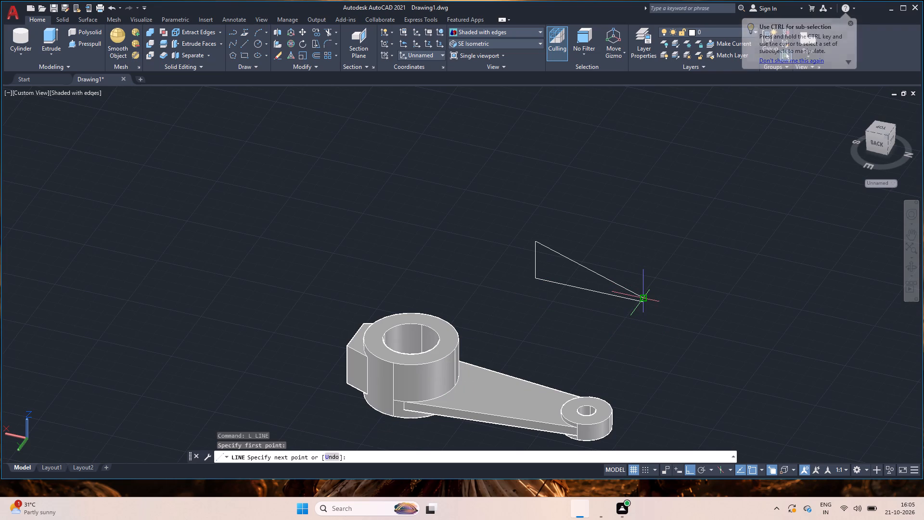
click(642, 305)
key(Escape)
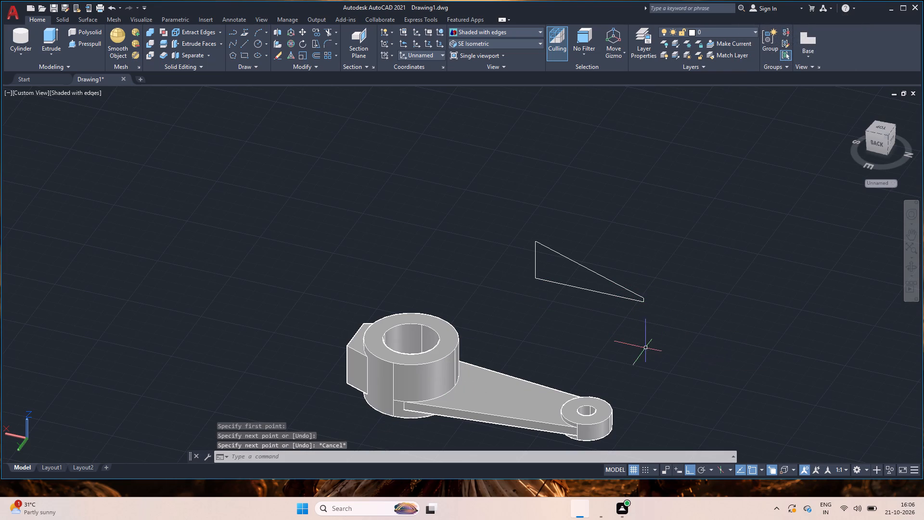
Join the four rib outline lines into a single closed polyline, leaving the lever solid out of the selection.
click(672, 331)
click(426, 218)
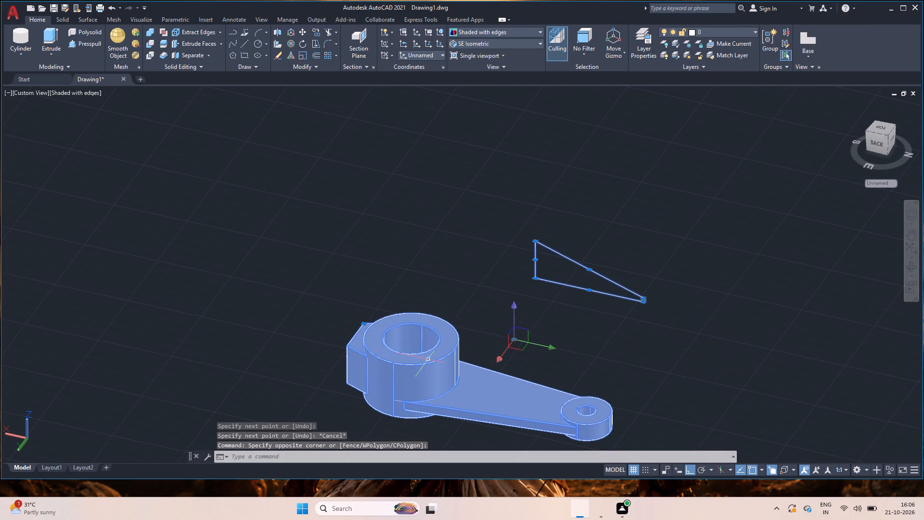
shift+click(386, 392)
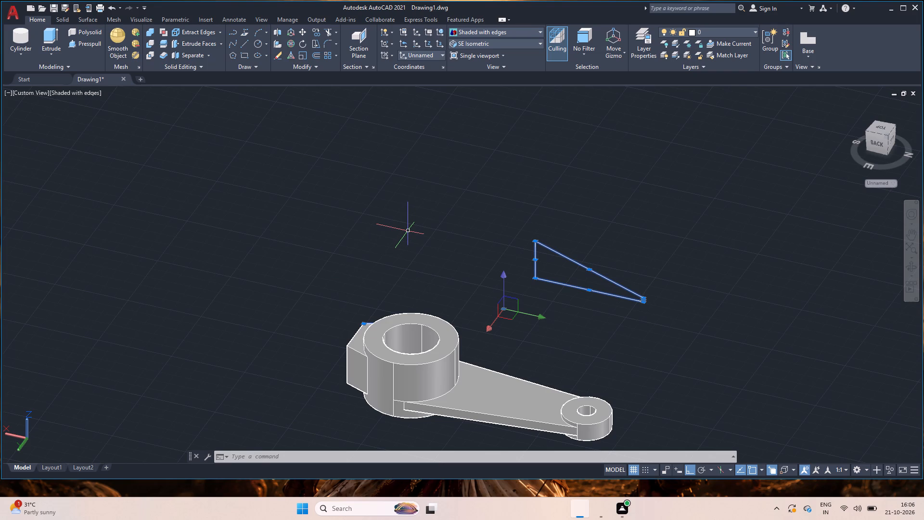
text(j)
key(space)
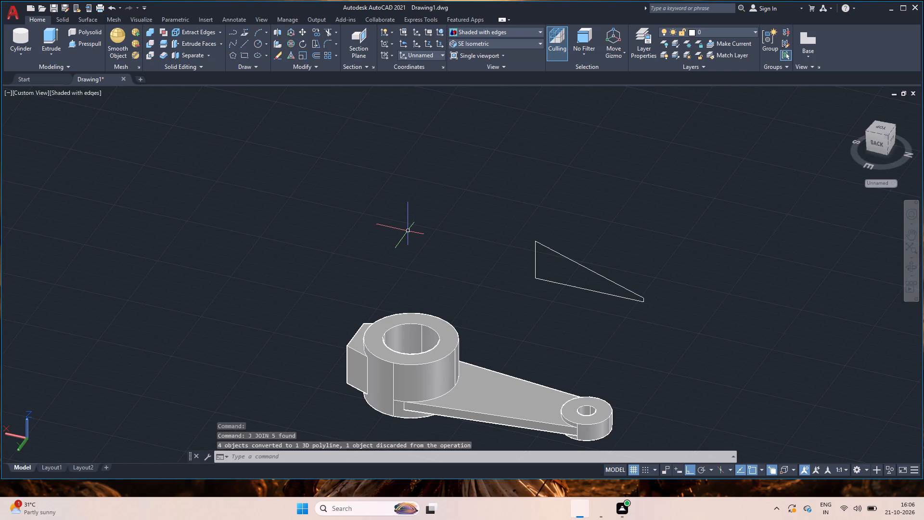
Presspull the closed rib outline to a thickness of 6.
click(84, 41)
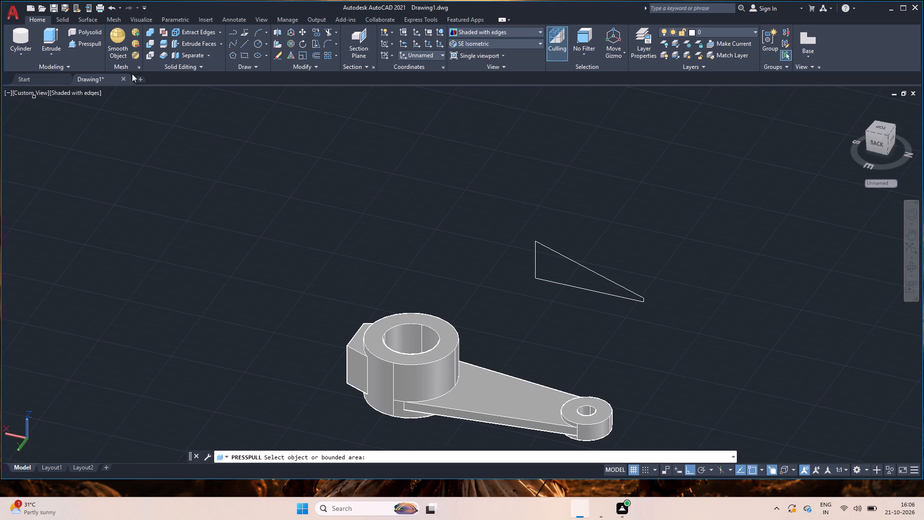
click(565, 257)
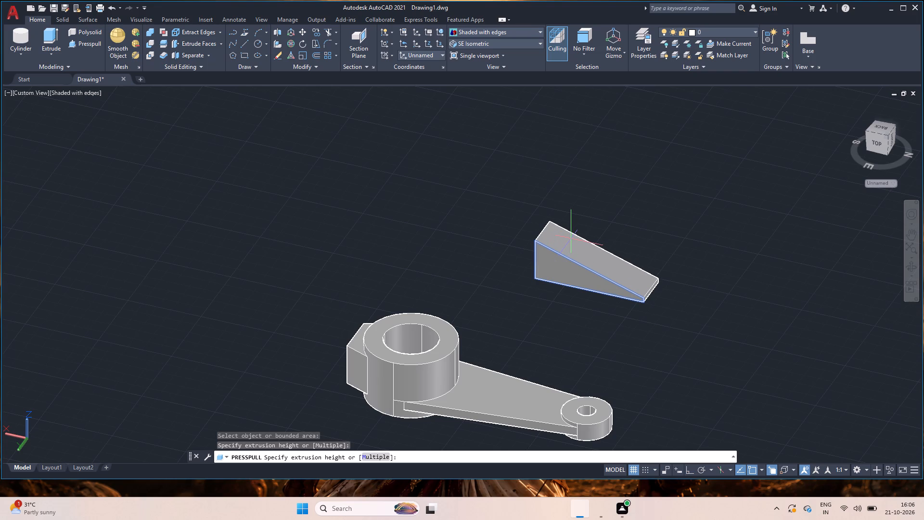
key(6)
key(Return)
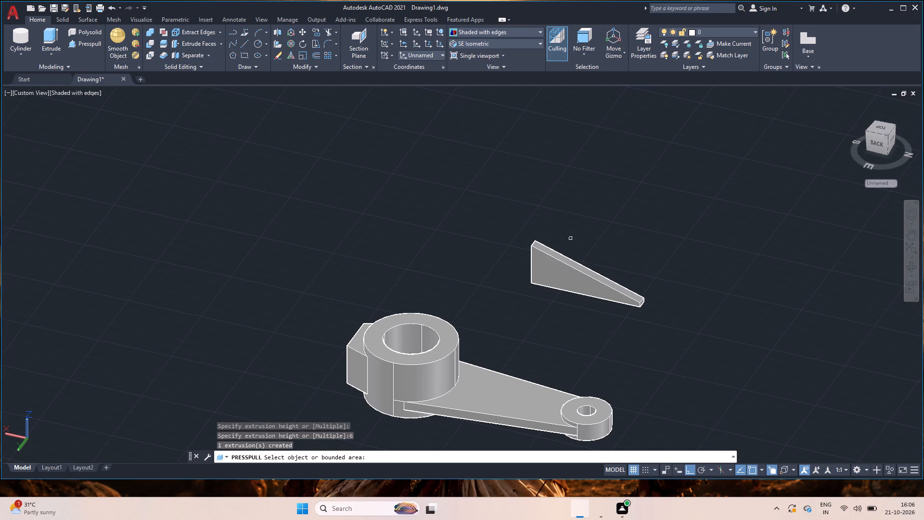
key(Escape)
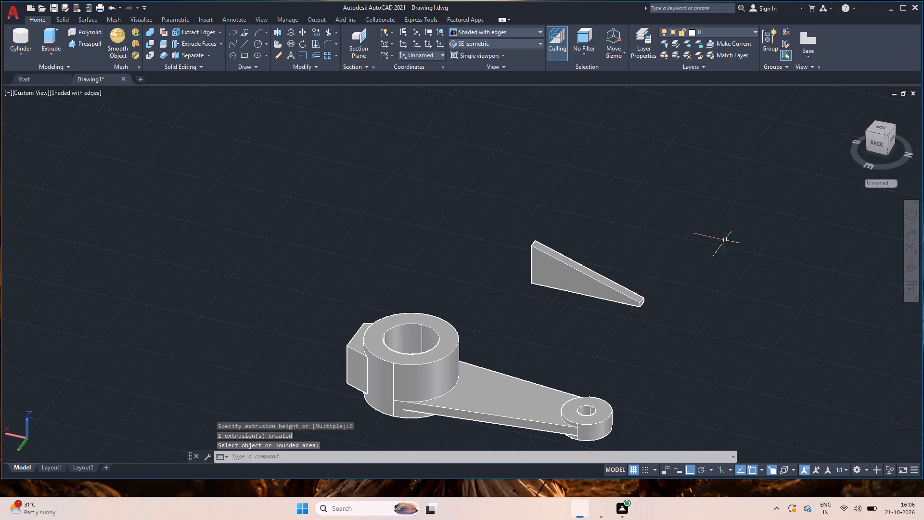
Move the rib solid from the midpoint of its tall end's top edge to the arm-side quadrant of the large cylinder's top rim.
click(567, 281)
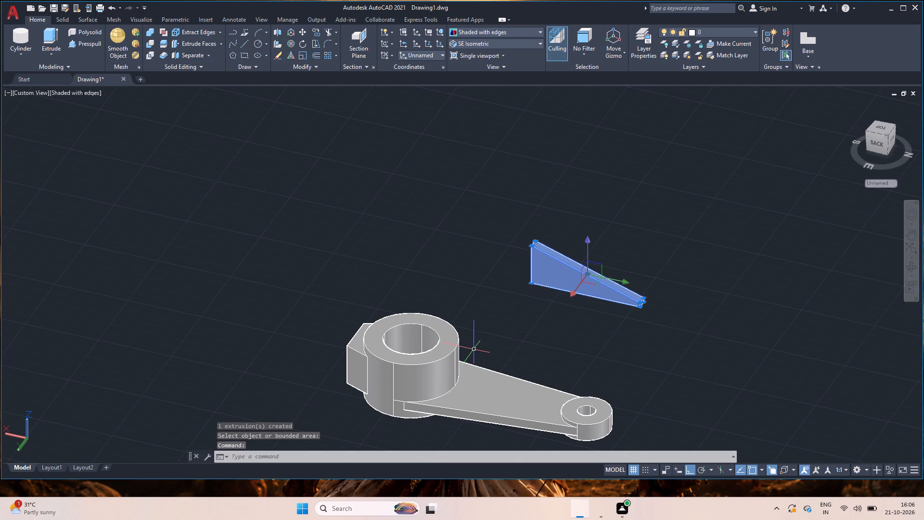
text(m)
key(space)
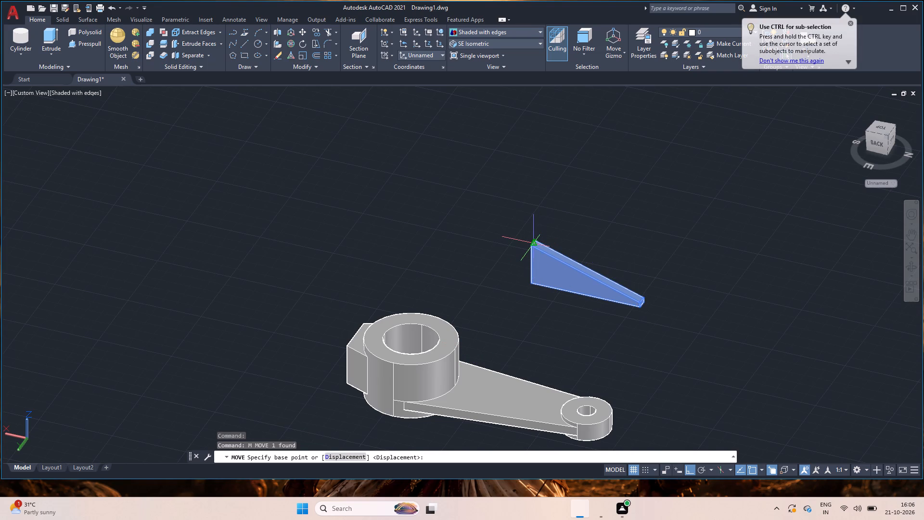
scroll(535, 246, up, 4)
click(536, 246)
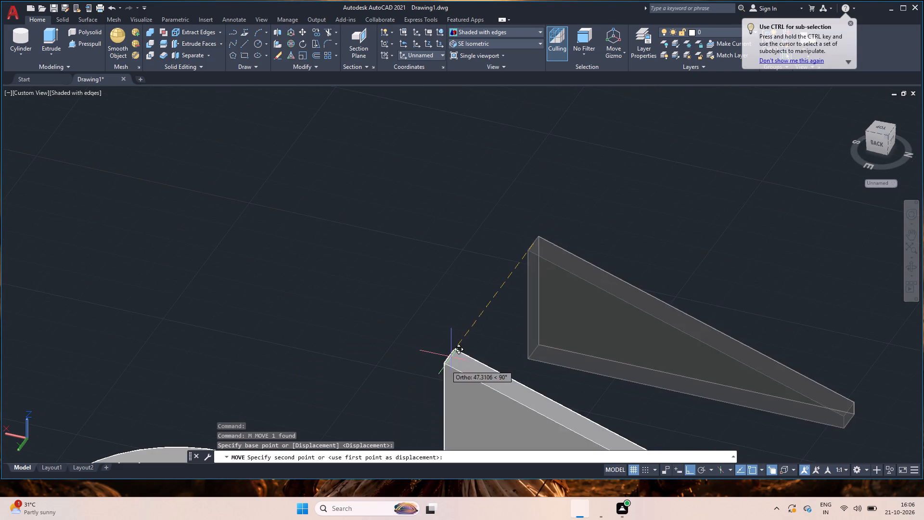
scroll(446, 366, down, 3)
middle_drag(443, 394, 451, 332)
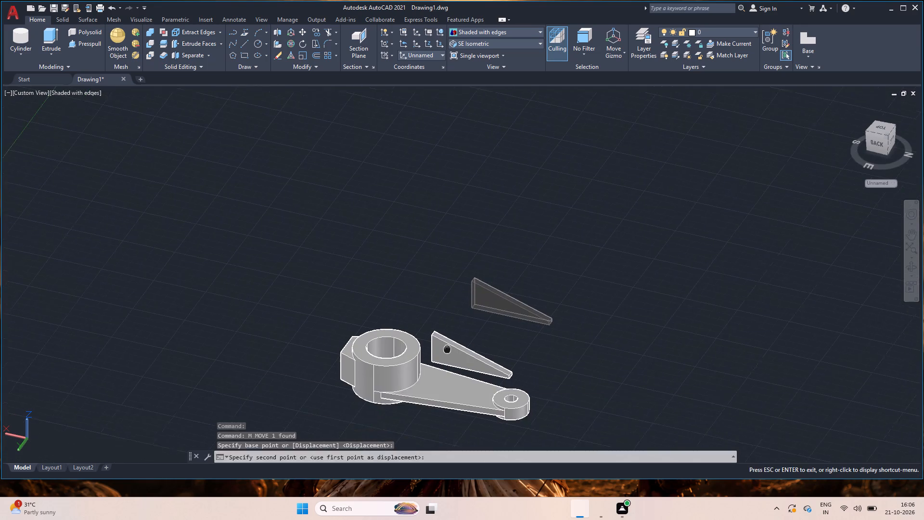
middle_drag(451, 332, 466, 301)
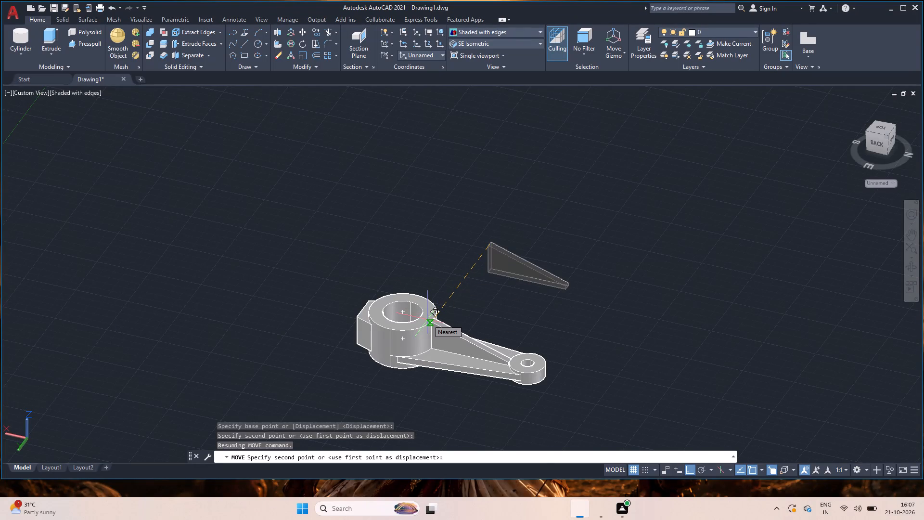
scroll(428, 320, up, 5)
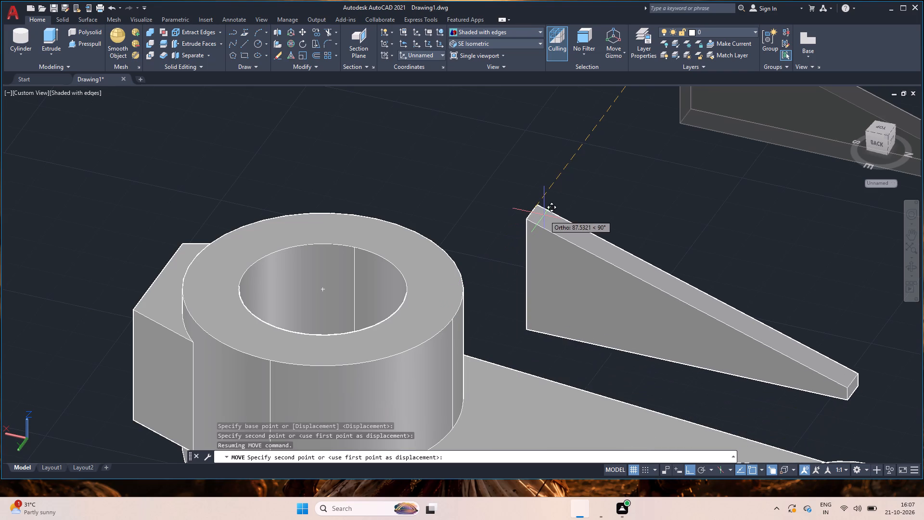
shift+right_click(544, 215)
click(577, 359)
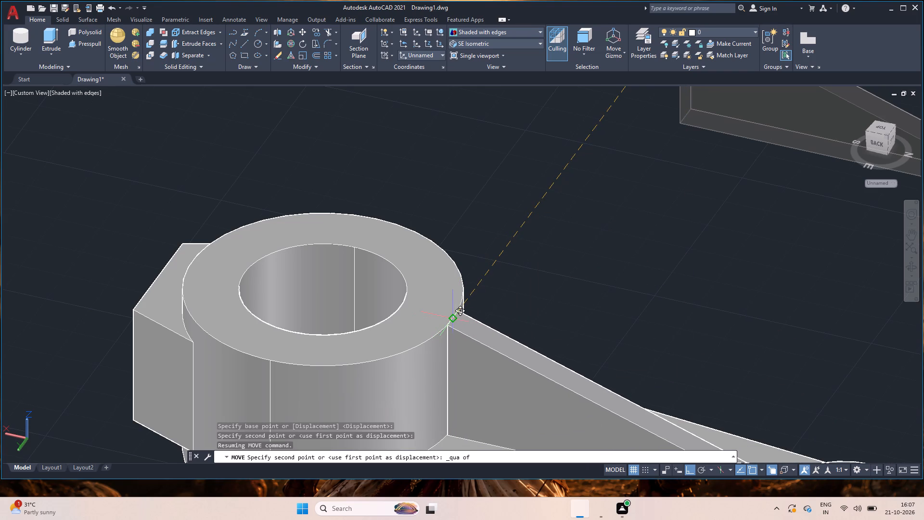
click(455, 319)
Delete the leftover rib outline polyline beside the lever.
scroll(736, 337, down, 2)
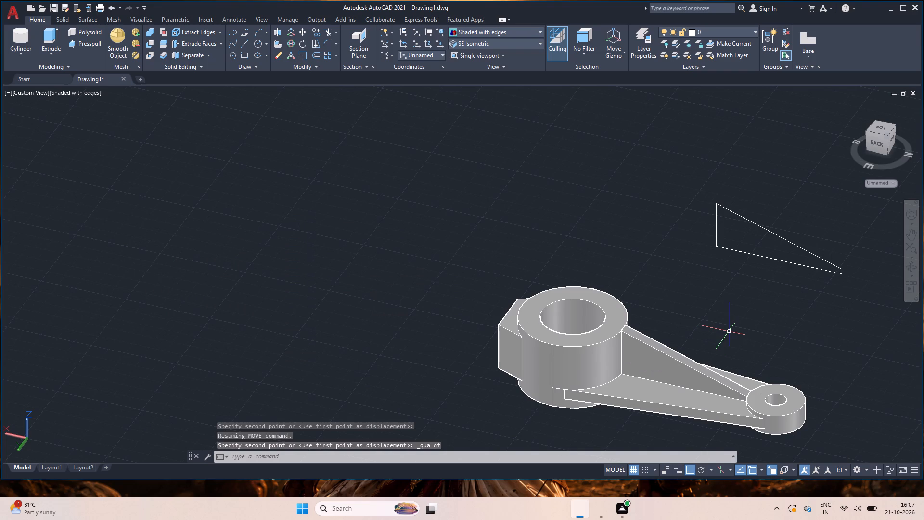
middle_drag(758, 335, 586, 296)
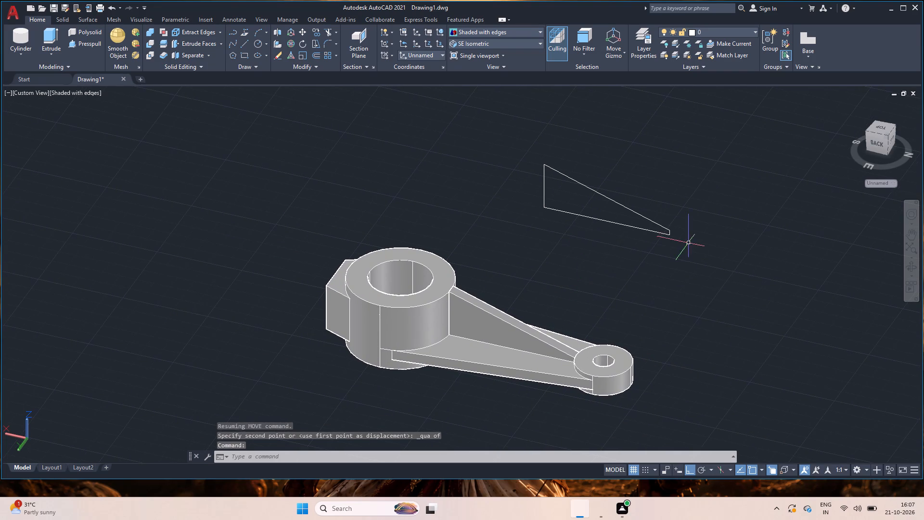
click(689, 243)
click(516, 190)
key(Delete)
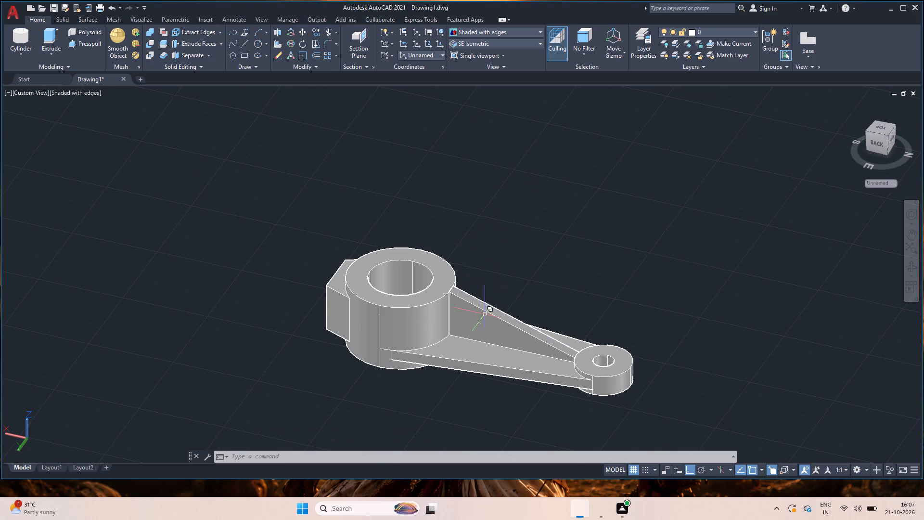
Union the rib with the rest of the lever into one solid.
click(701, 401)
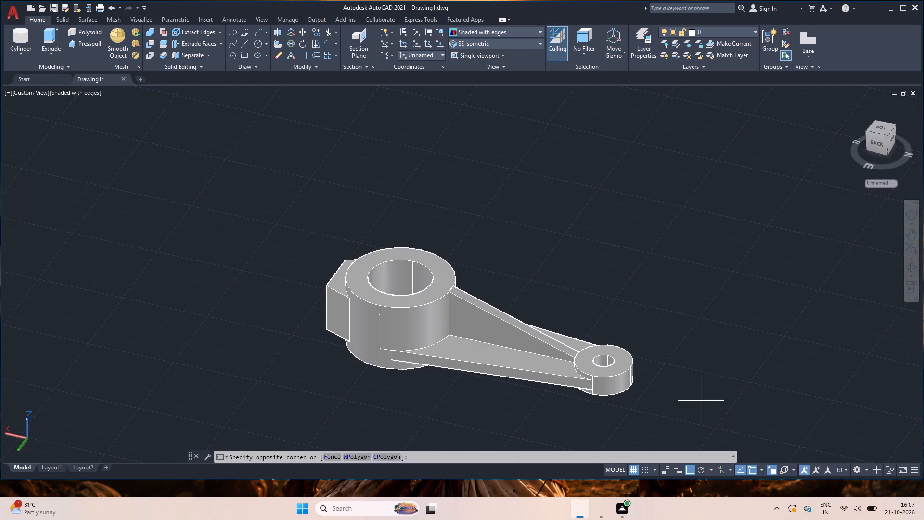
click(180, 173)
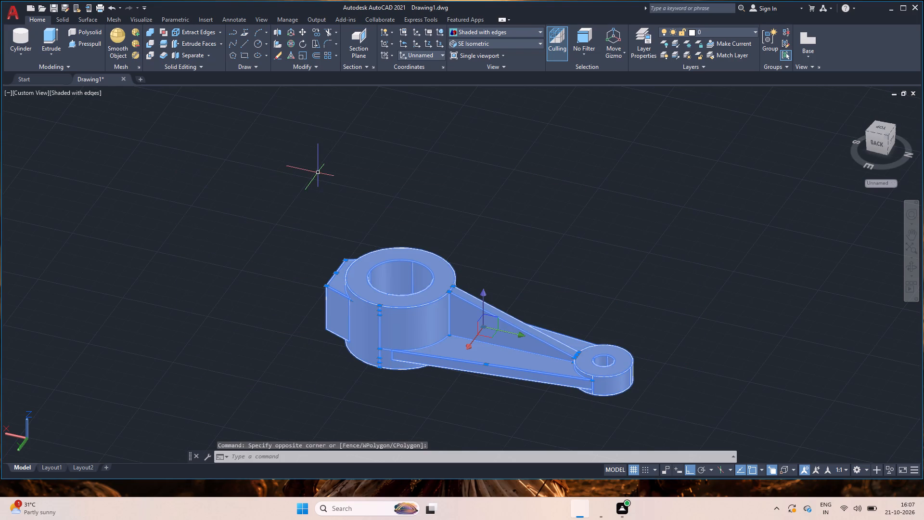
text(union)
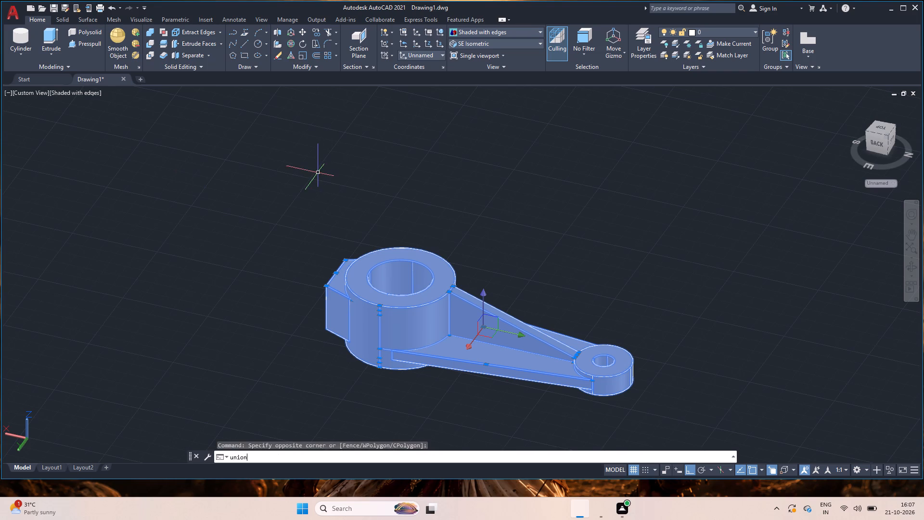
key(Return)
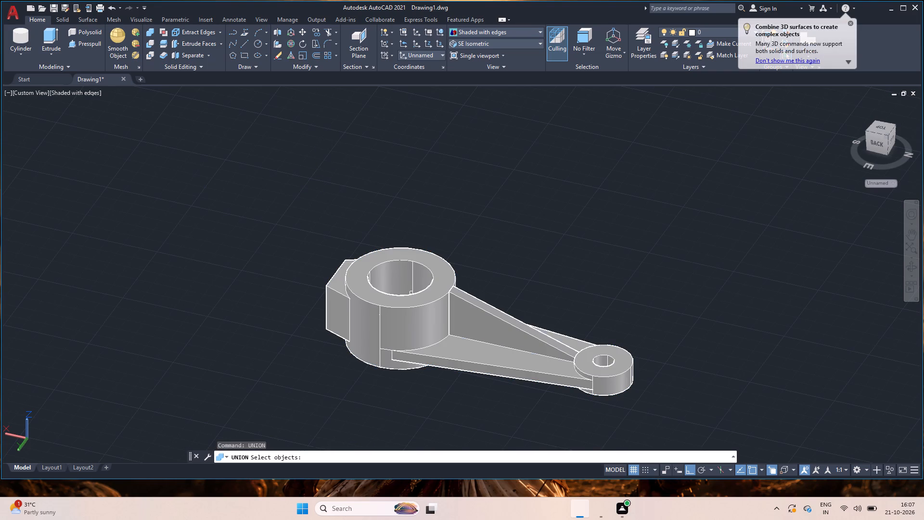
click(541, 428)
click(242, 150)
key(shift+Return)
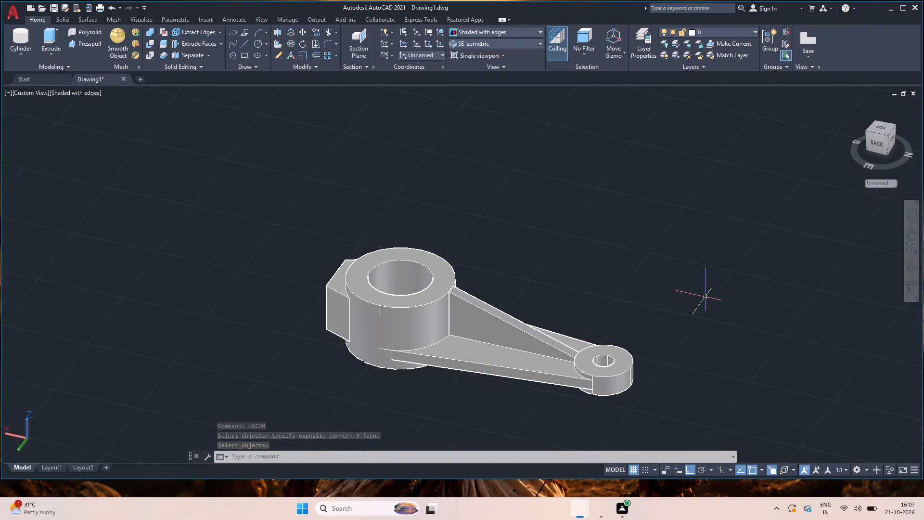
Delete the leftover construction line at the bottom of the large cylinder, beside the arm.
click(380, 359)
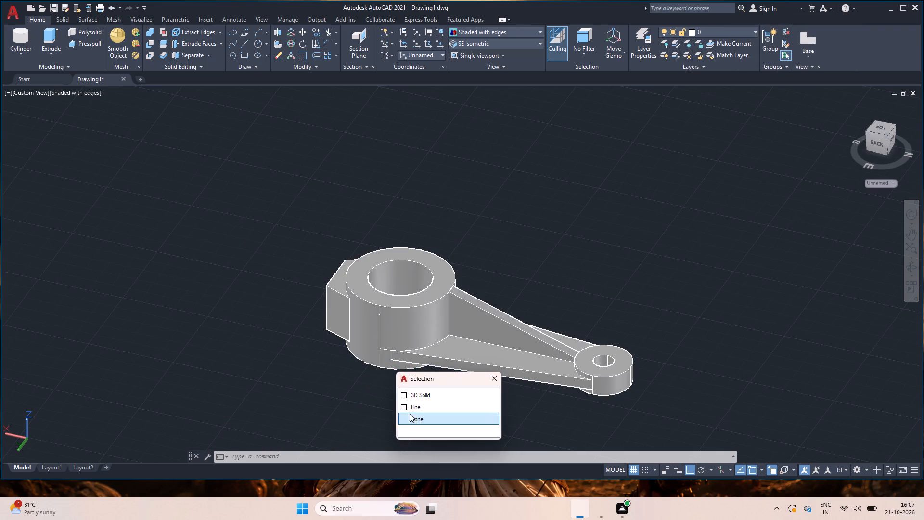
click(408, 407)
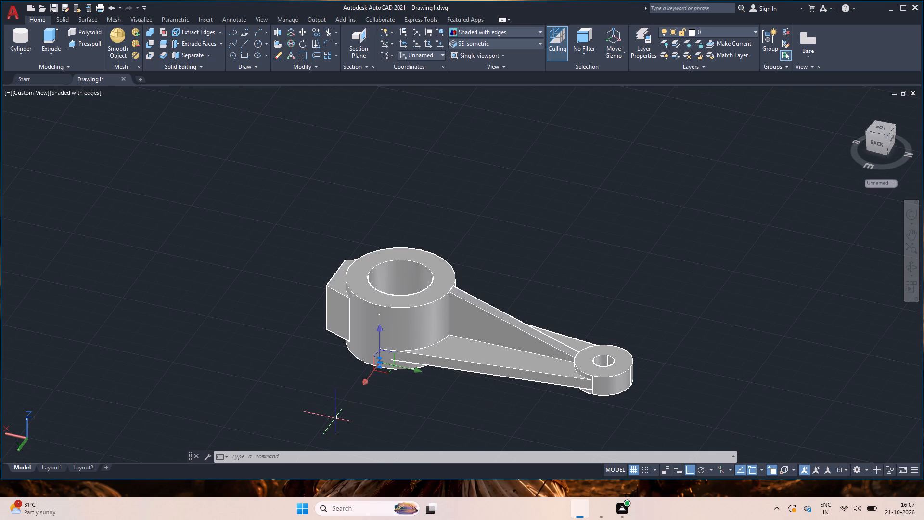
key(Delete)
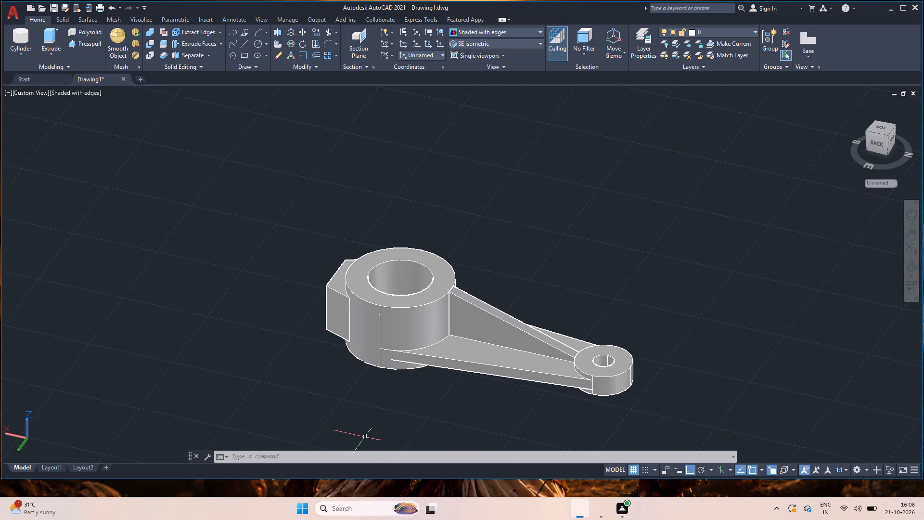
Examine the finished lever from above, from the side block end and along the arm and rib.
click(913, 267)
drag(731, 227, 732, 364)
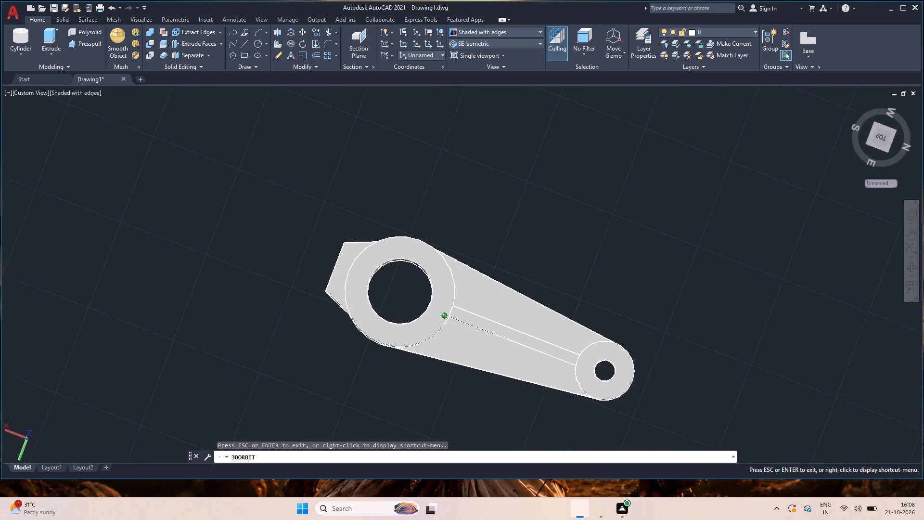
drag(732, 364, 737, 207)
drag(614, 338, 663, 395)
drag(565, 397, 717, 379)
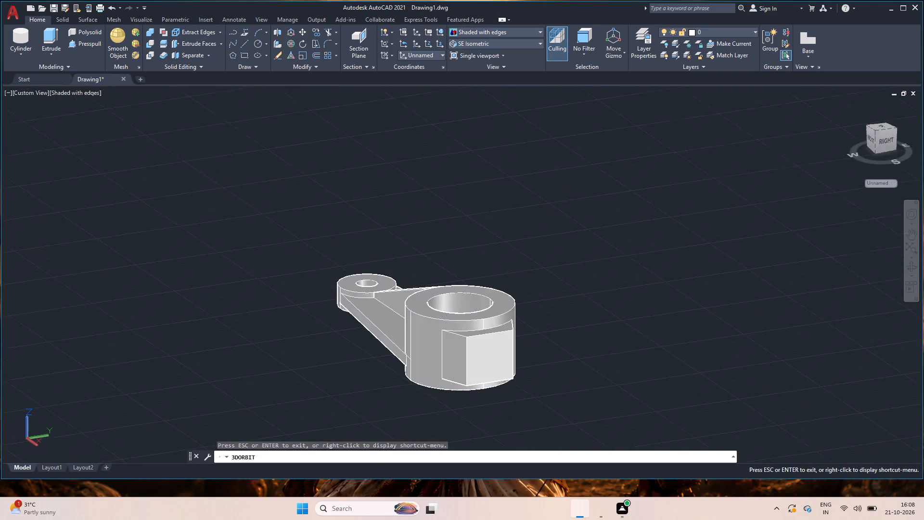
drag(517, 394, 663, 386)
drag(439, 417, 622, 399)
drag(583, 411, 675, 449)
drag(607, 339, 620, 386)
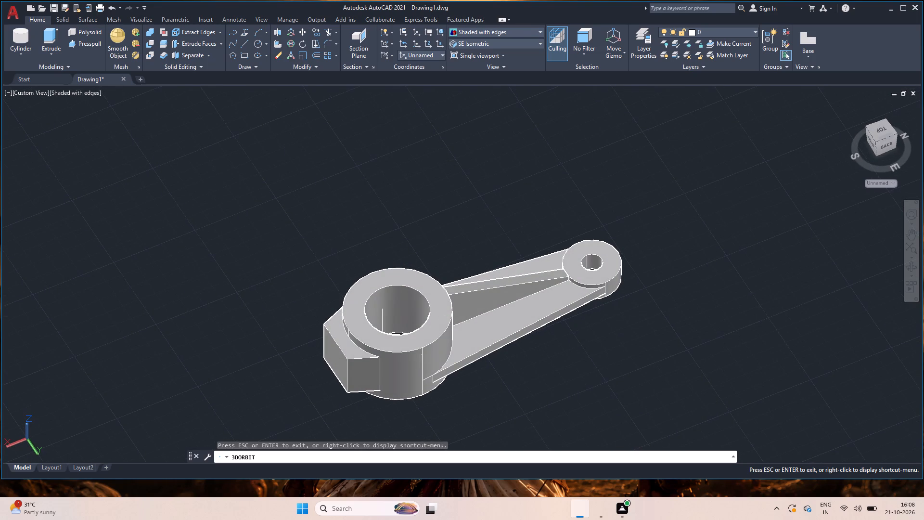
key(Escape)
Save the drawing in Documents under the file name 5 3 3DM and dismiss the notification.
key(ctrl+s)
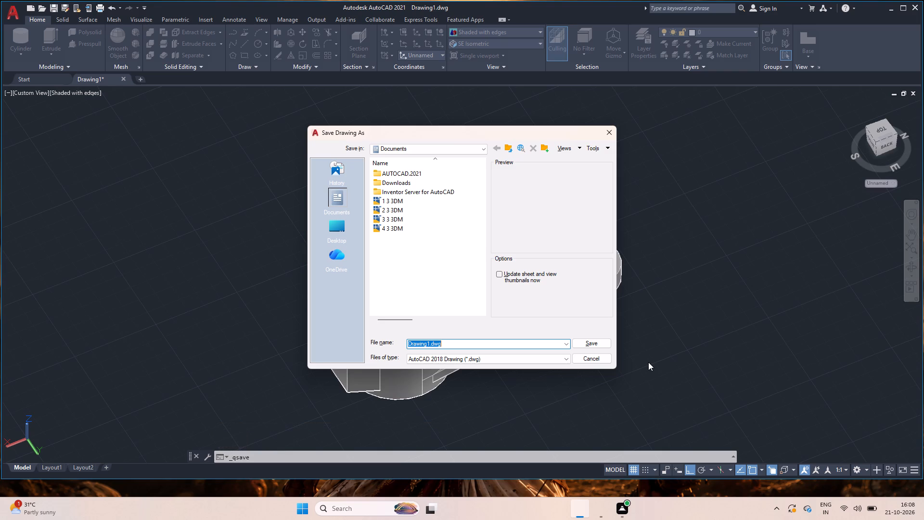
key(5)
key(space)
key(3)
key(space)
text(3D)
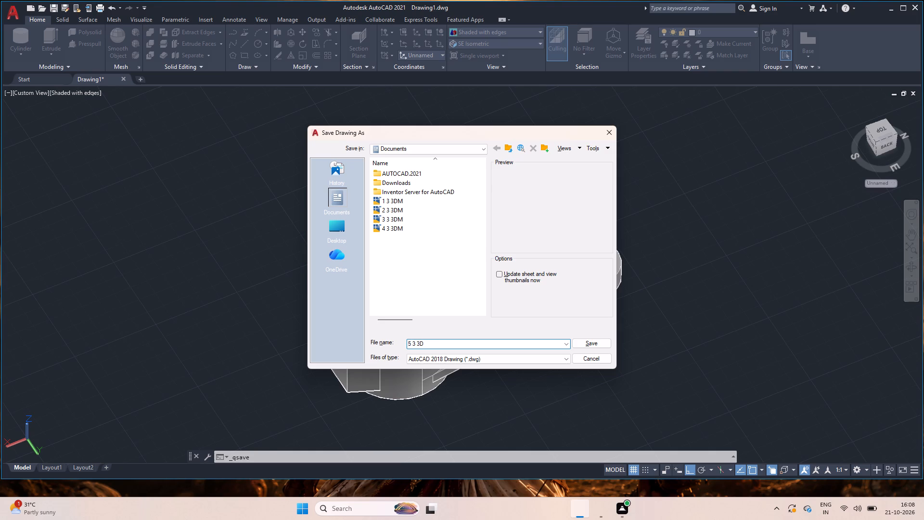
key(m)
click(593, 341)
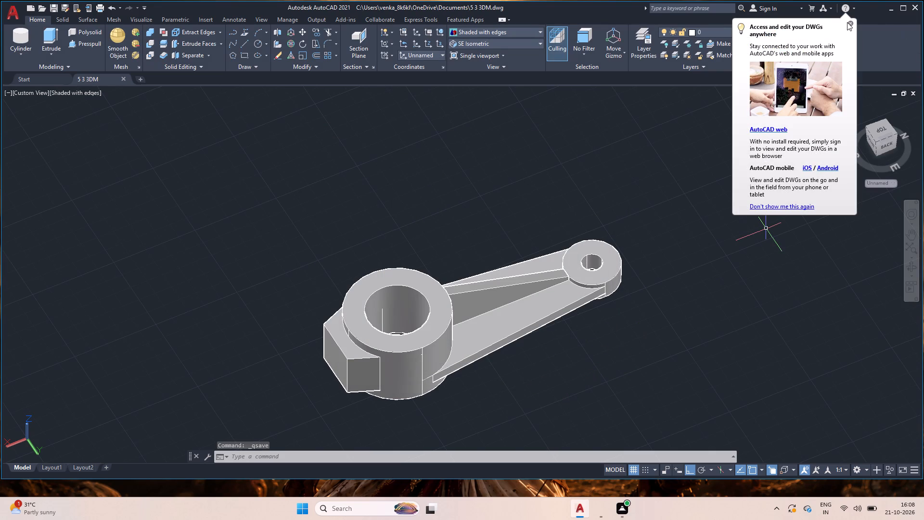
click(850, 21)
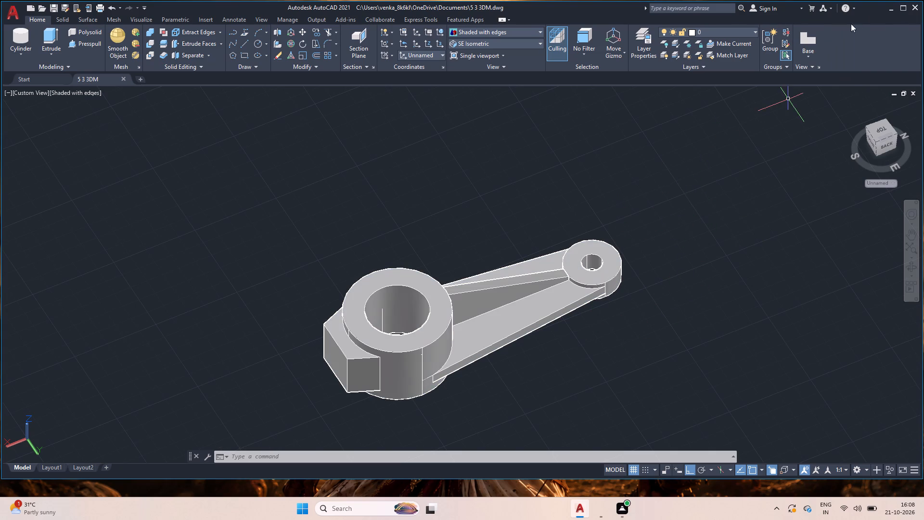
Delete the default viewport from Layout1.
click(44, 469)
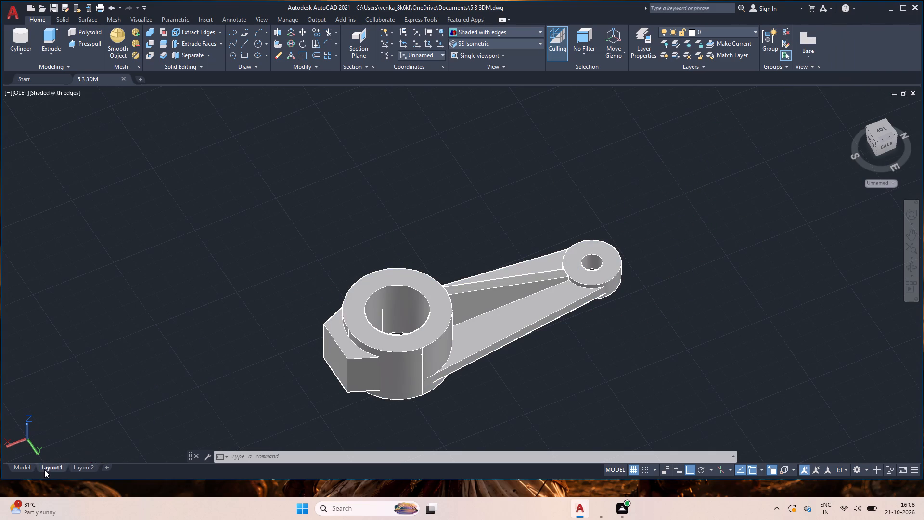
click(336, 356)
click(259, 355)
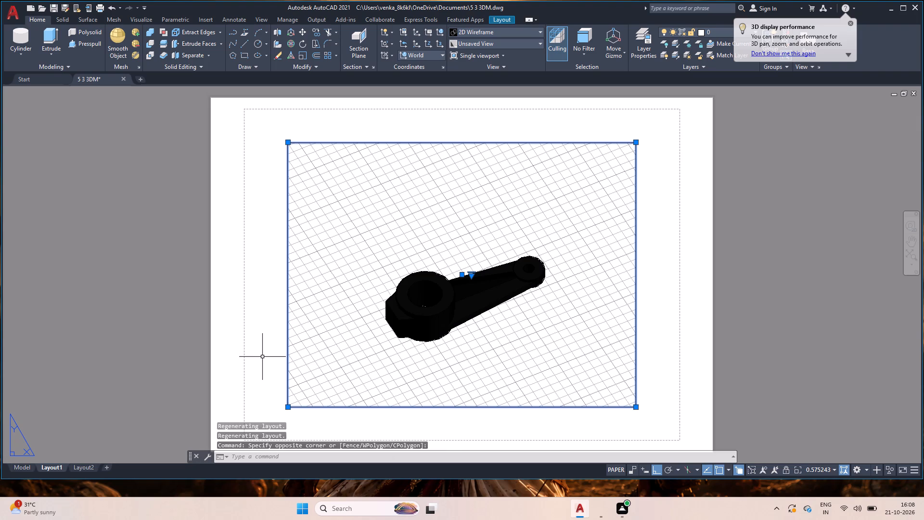
key(Delete)
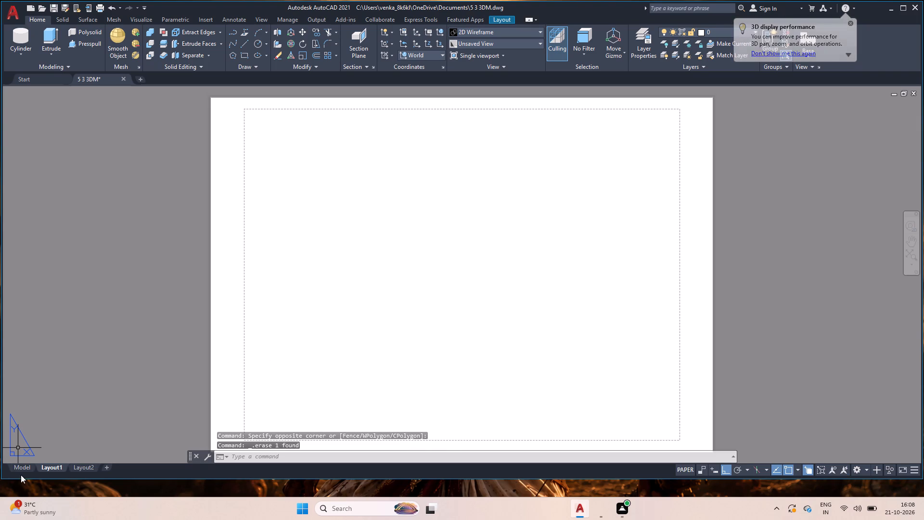
Create a 1:1 base view of the lever solid on Layout1, placed in the sheet's upper right area.
click(17, 469)
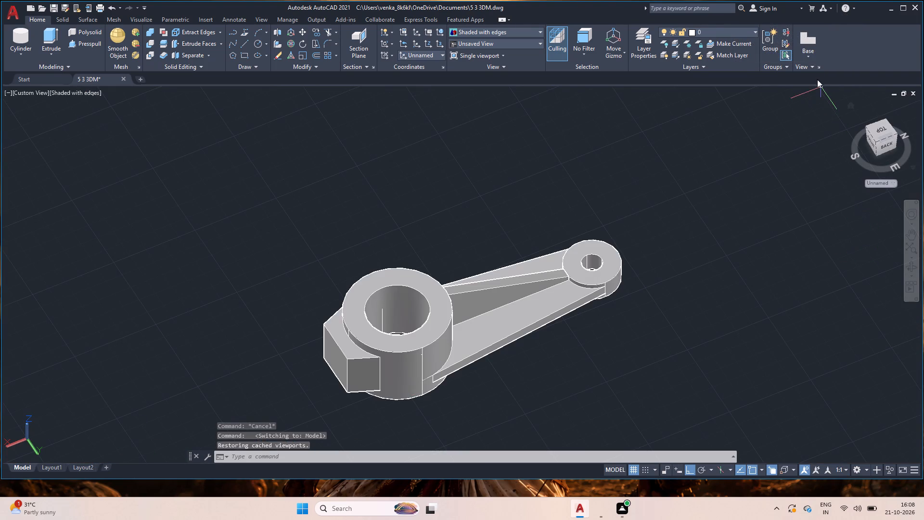
click(807, 52)
click(821, 69)
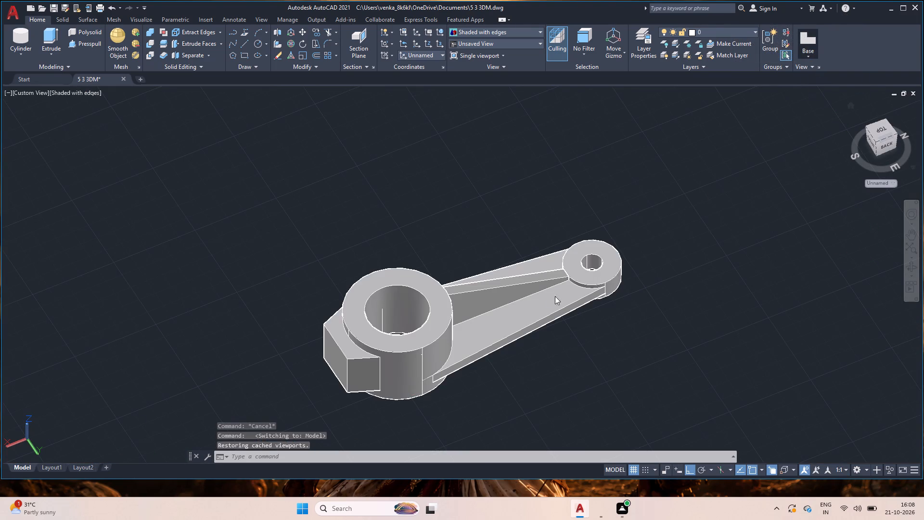
click(525, 303)
key(Return)
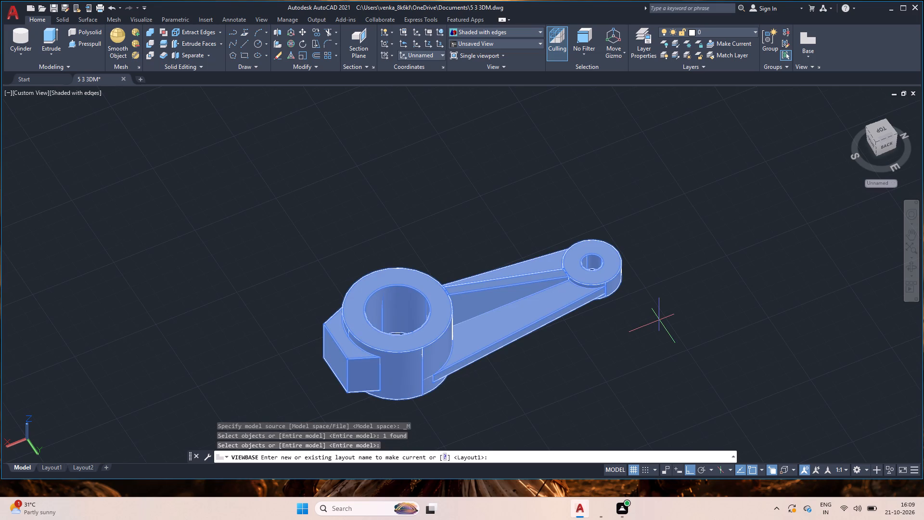
key(Return)
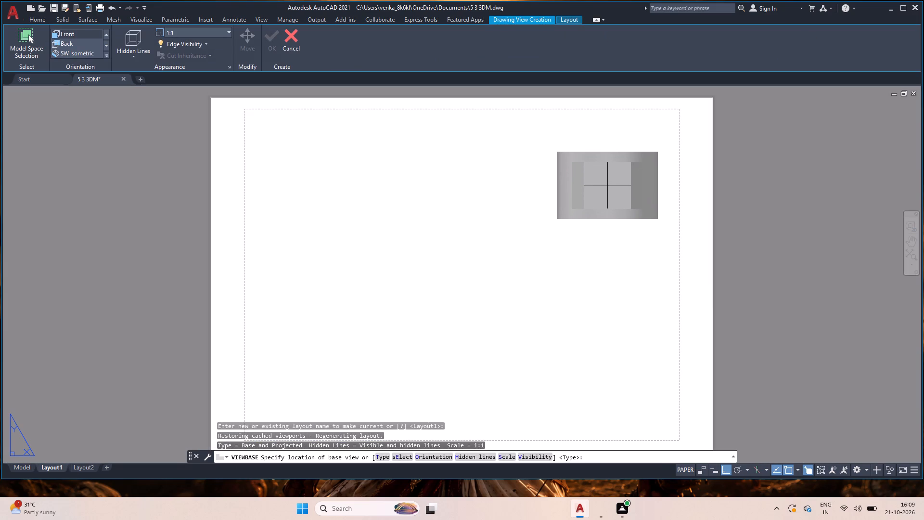
click(608, 190)
key(Return)
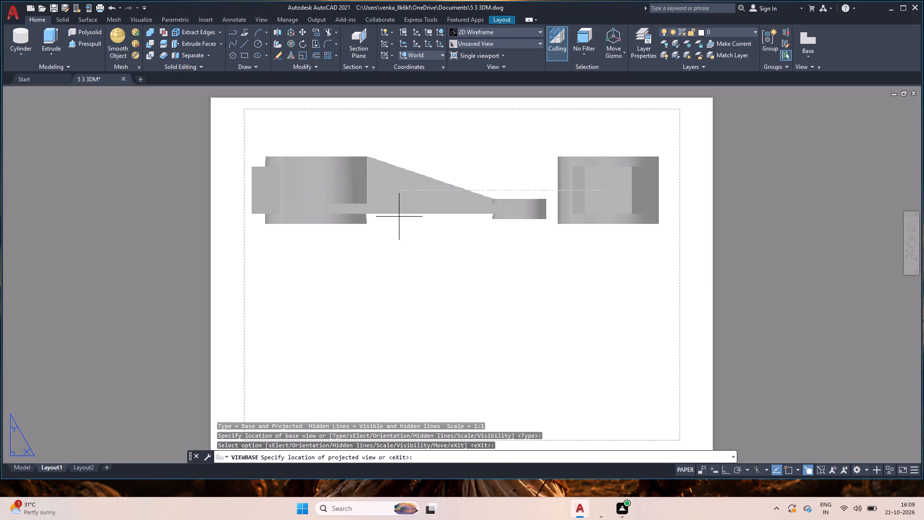
Project a side view left of the base view, an isometric view at the sheet's lower left, and a plan view below it.
click(398, 192)
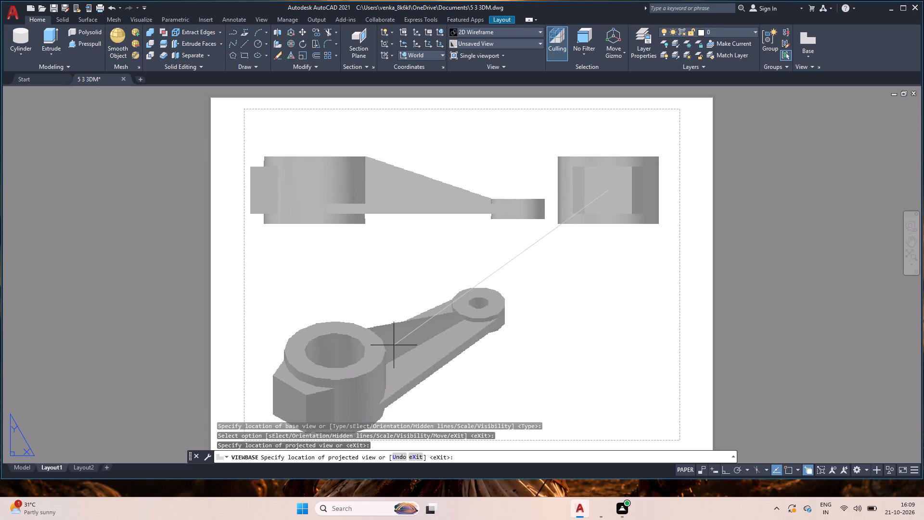
click(391, 349)
click(631, 324)
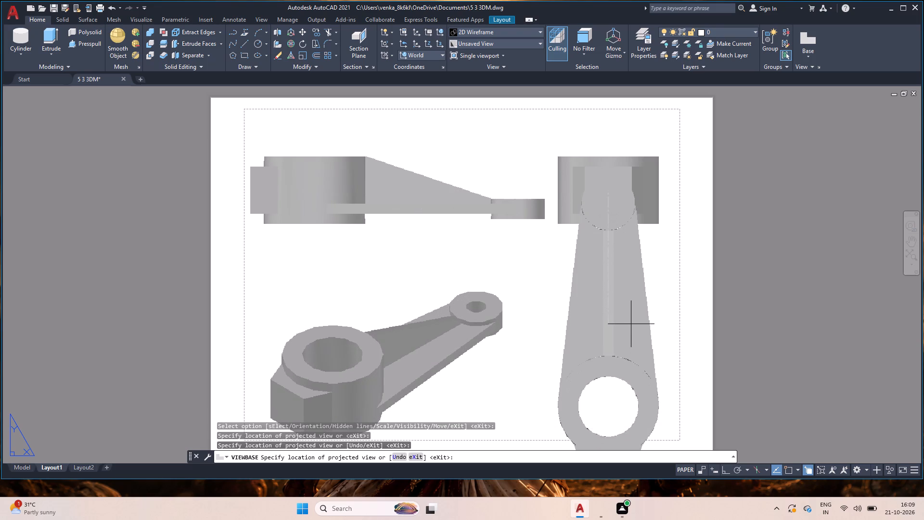
key(Return)
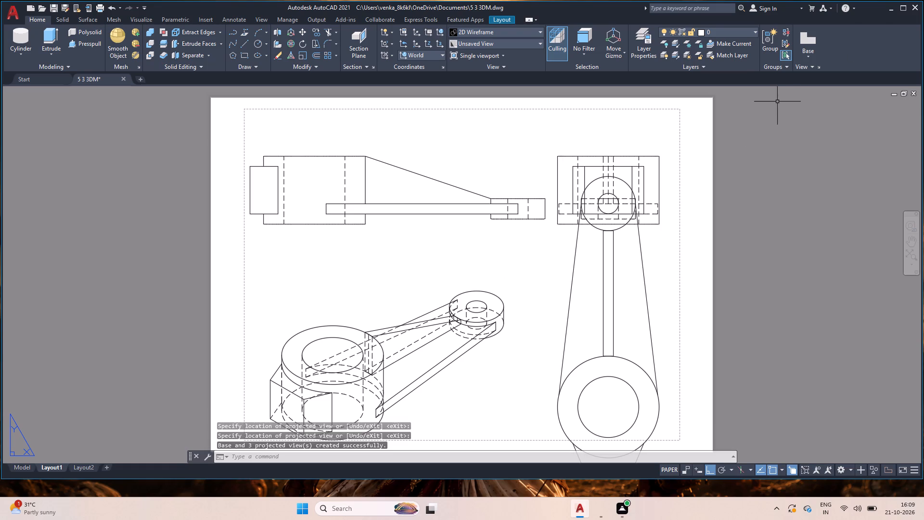
Set the base view's scale to 1:2.
click(660, 159)
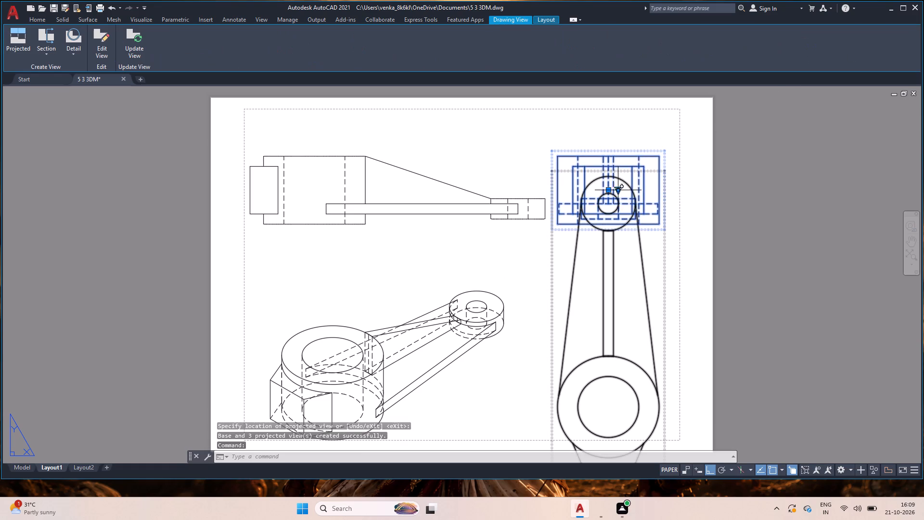
click(618, 189)
click(659, 208)
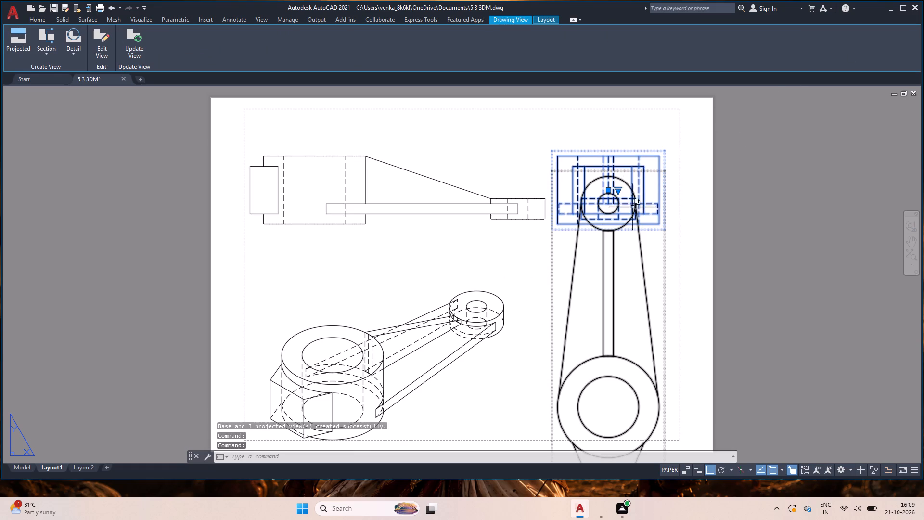
click(618, 190)
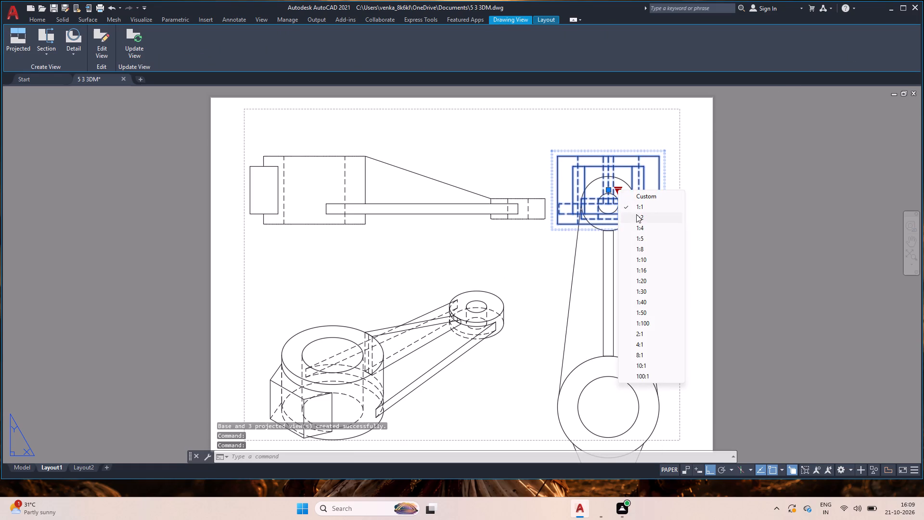
click(638, 214)
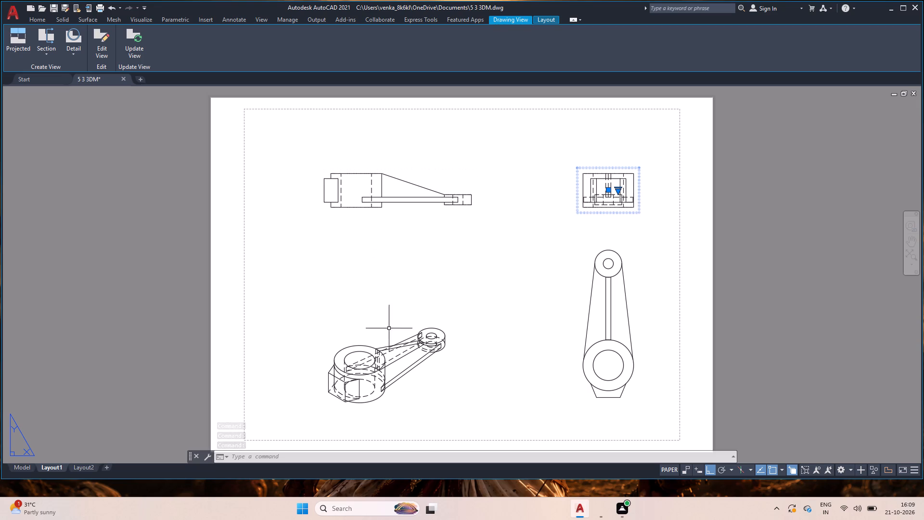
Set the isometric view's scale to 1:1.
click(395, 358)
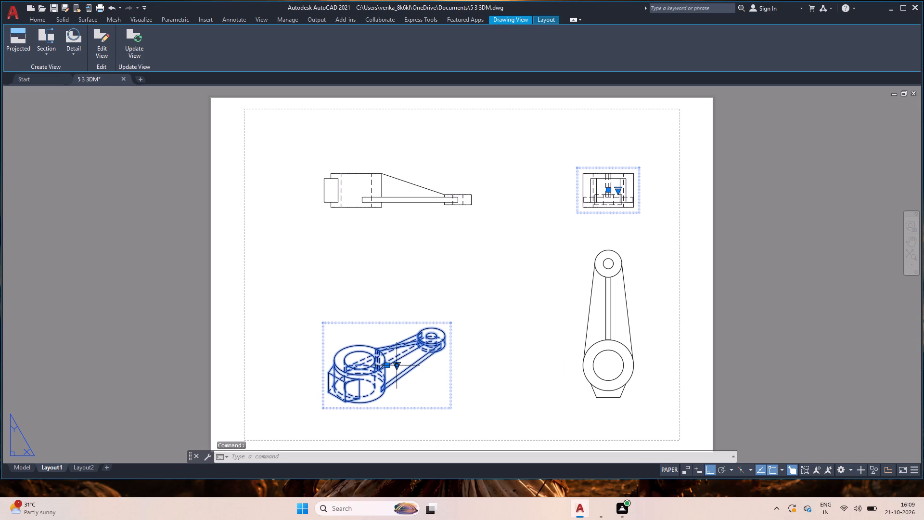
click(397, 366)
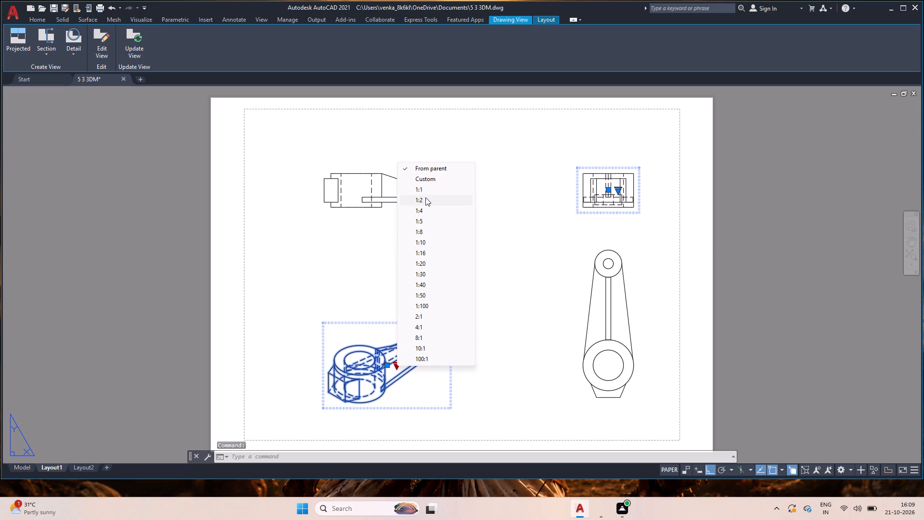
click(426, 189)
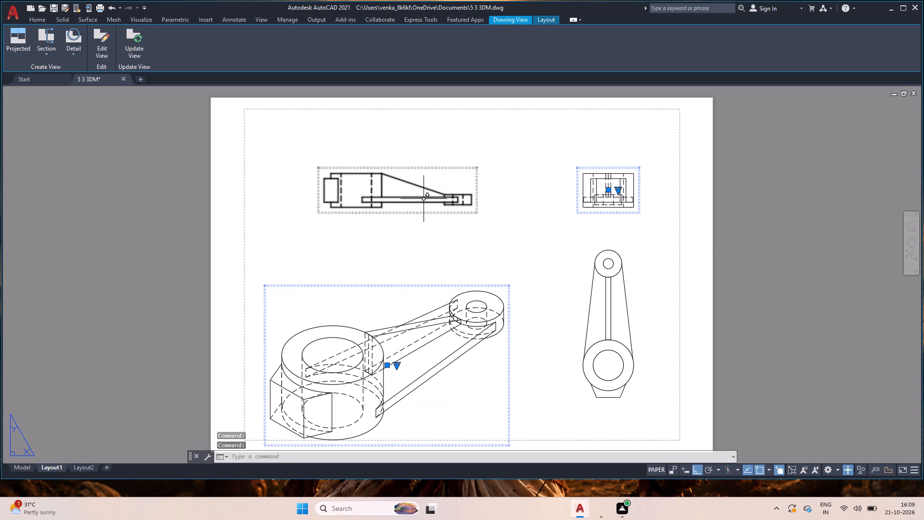
Set the isometric view's scale to 1:2 and clear the view selection.
click(396, 365)
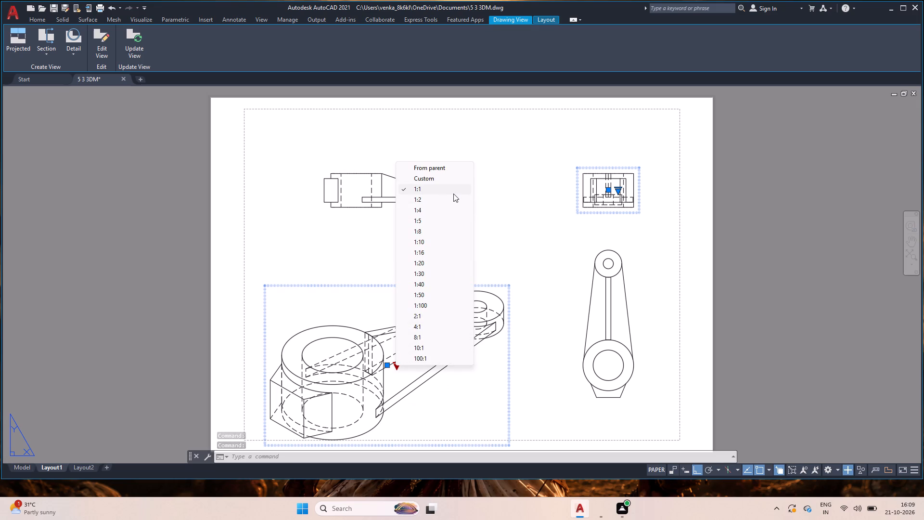
click(450, 195)
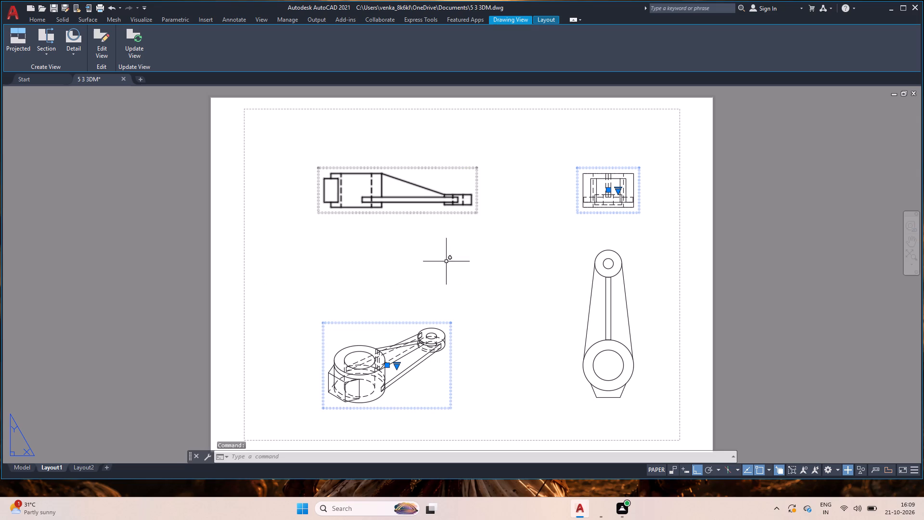
key(Escape)
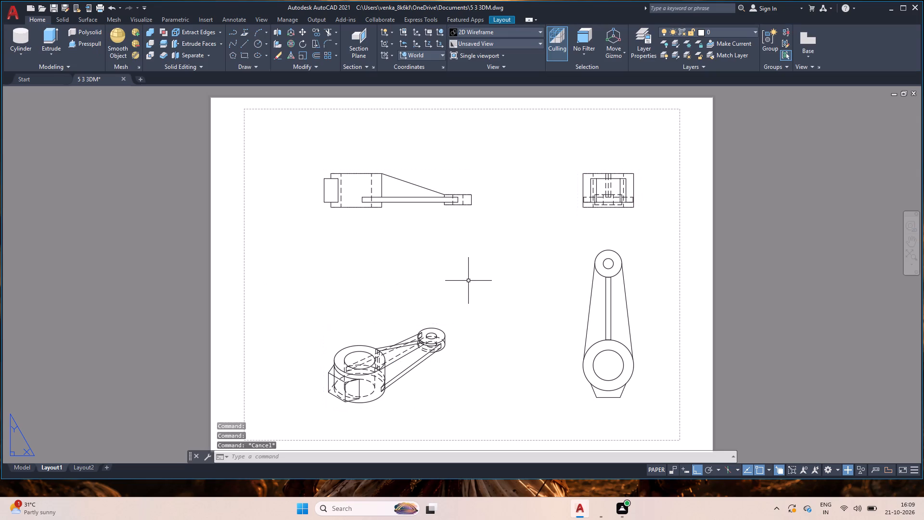
Change the isometric view's display style to shaded with visible lines and leave the view editor.
double_click(385, 373)
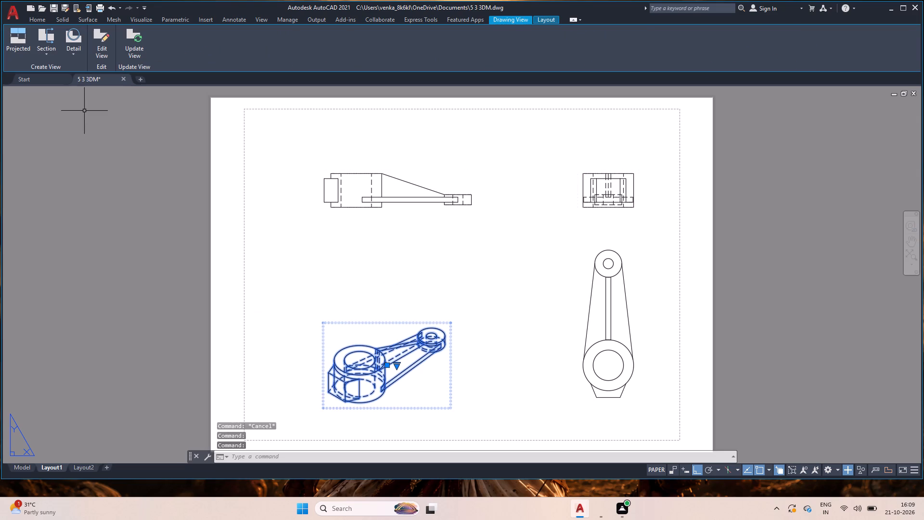
key(Escape)
click(383, 361)
click(380, 363)
double_click(375, 360)
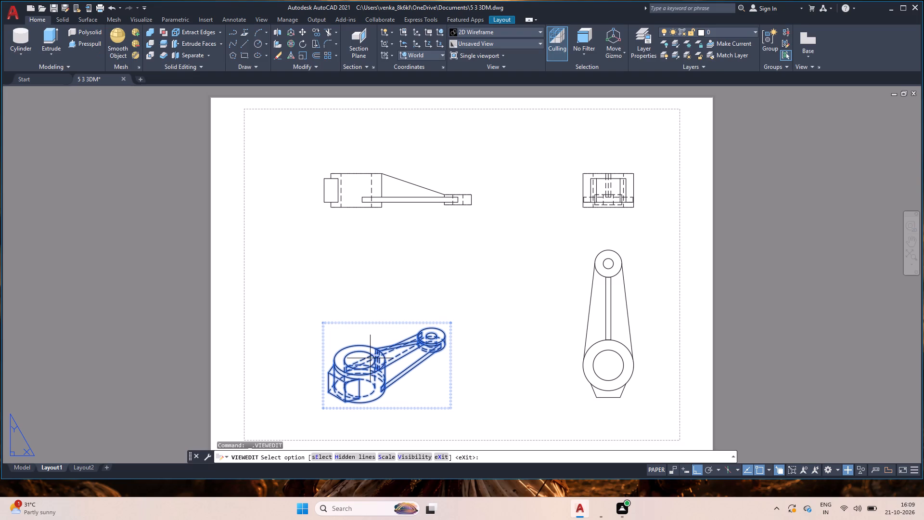
click(71, 49)
click(94, 117)
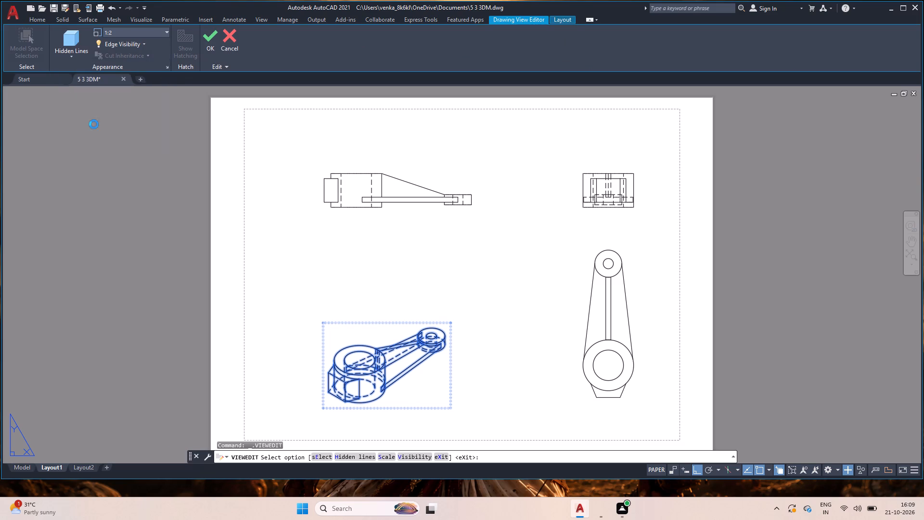
key(Escape)
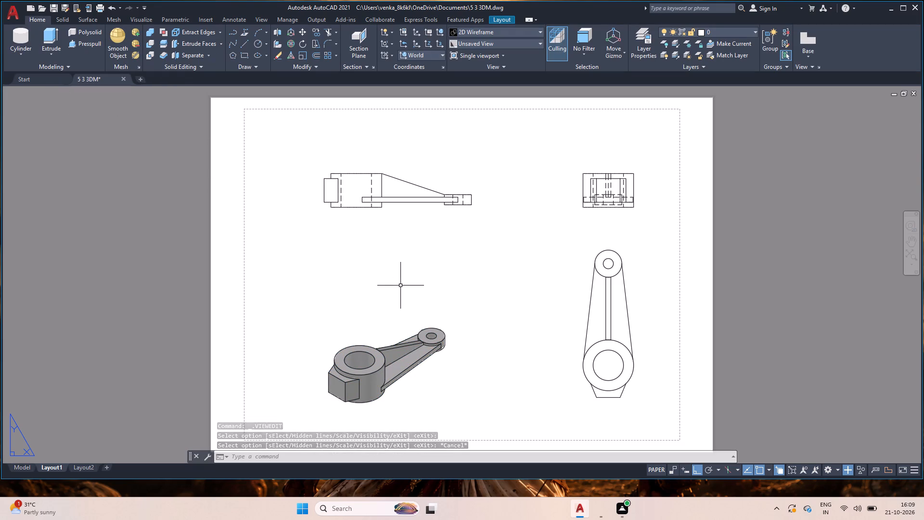
key(Escape)
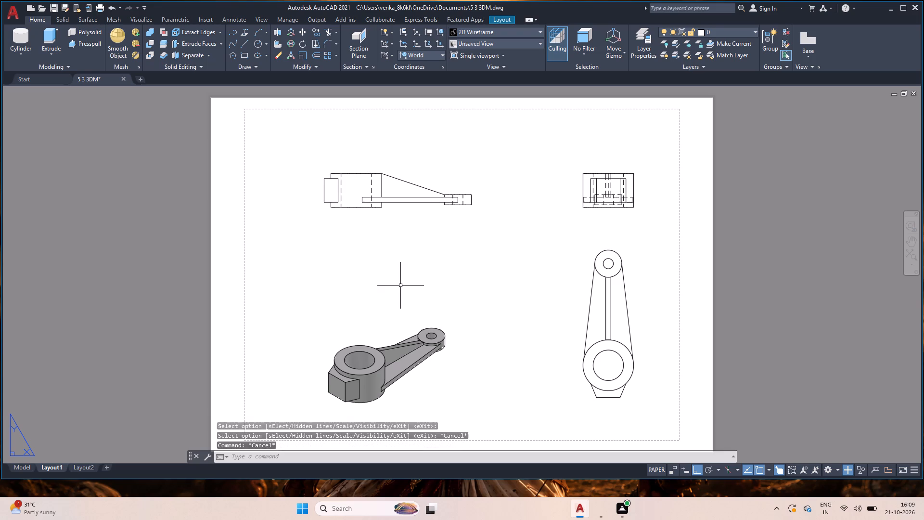
Add an aligned dimension for the height of the block projecting from the large hub in the side view.
text(DA,)
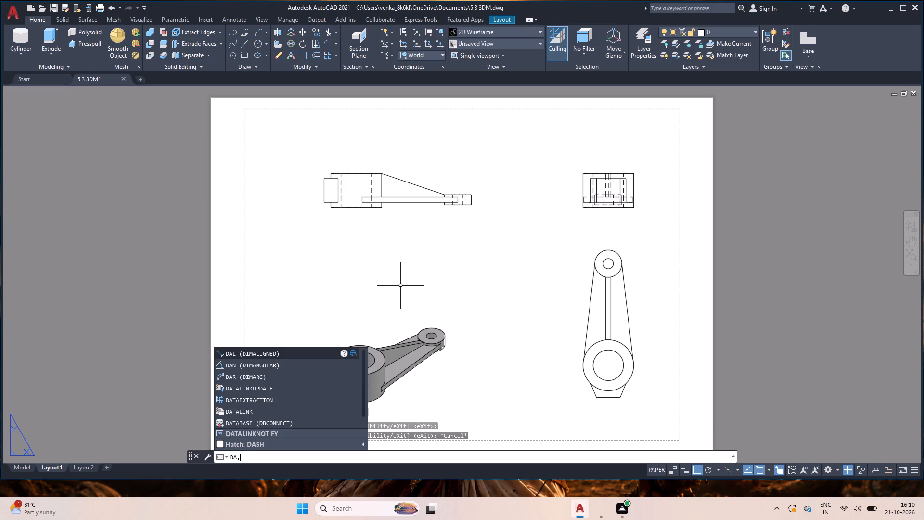
key(BackSpace)
key(l)
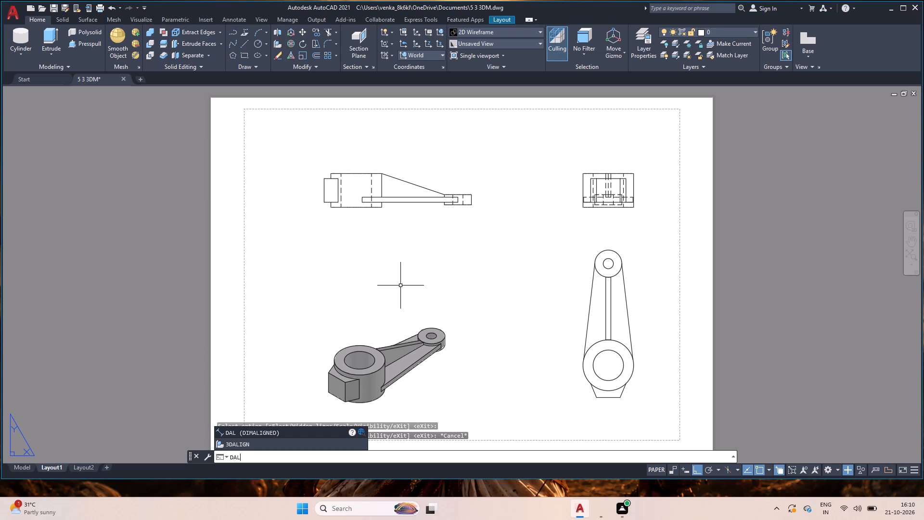
key(Return)
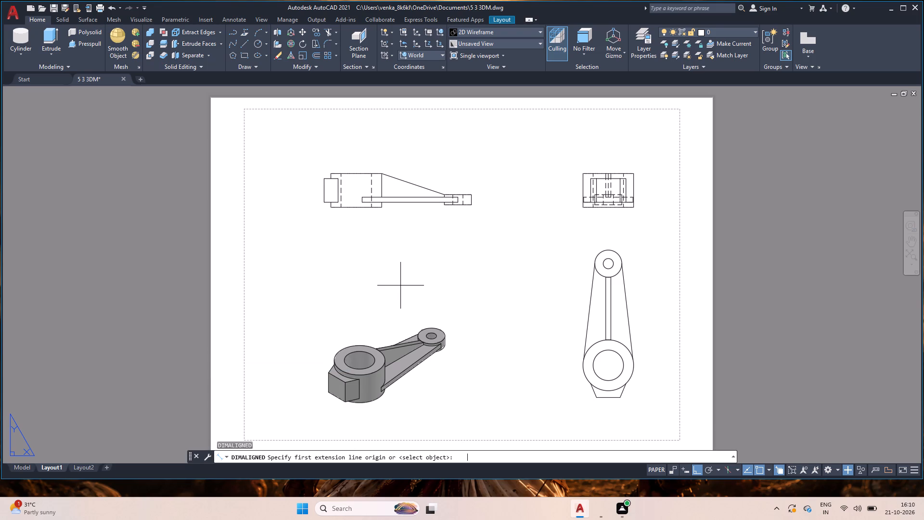
click(325, 179)
click(323, 202)
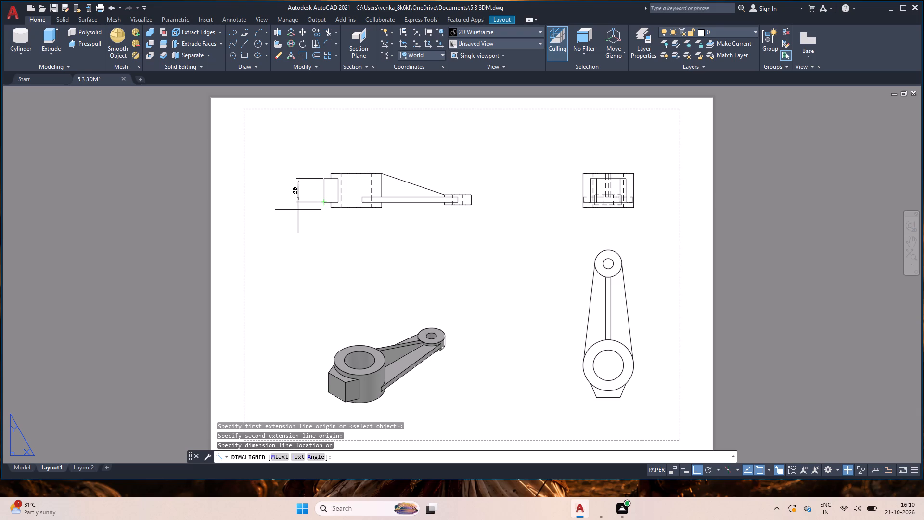
click(319, 217)
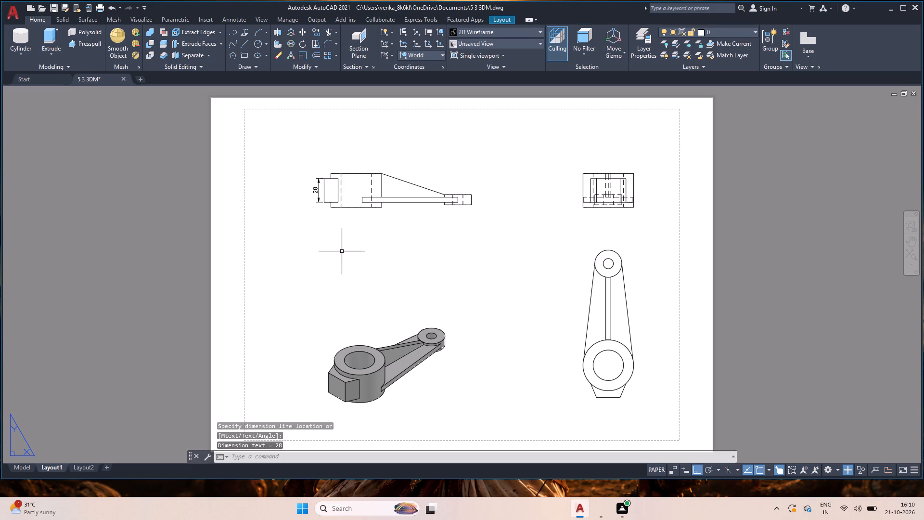
Add an aligned dimension for the height of the small end boss in the side view.
key(space)
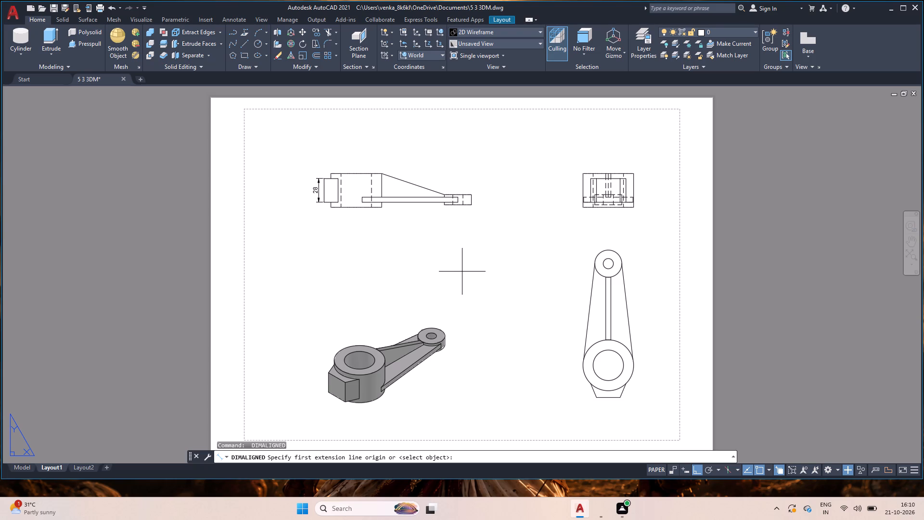
click(472, 195)
click(472, 208)
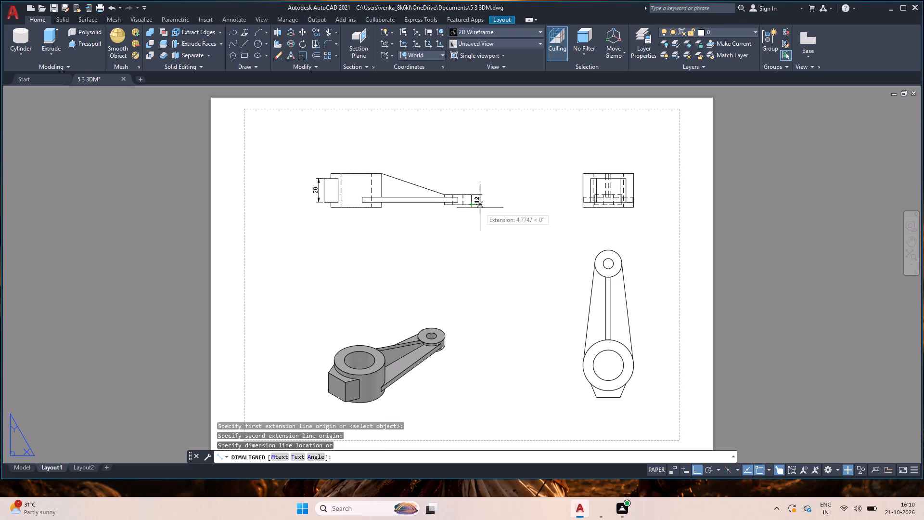
click(480, 208)
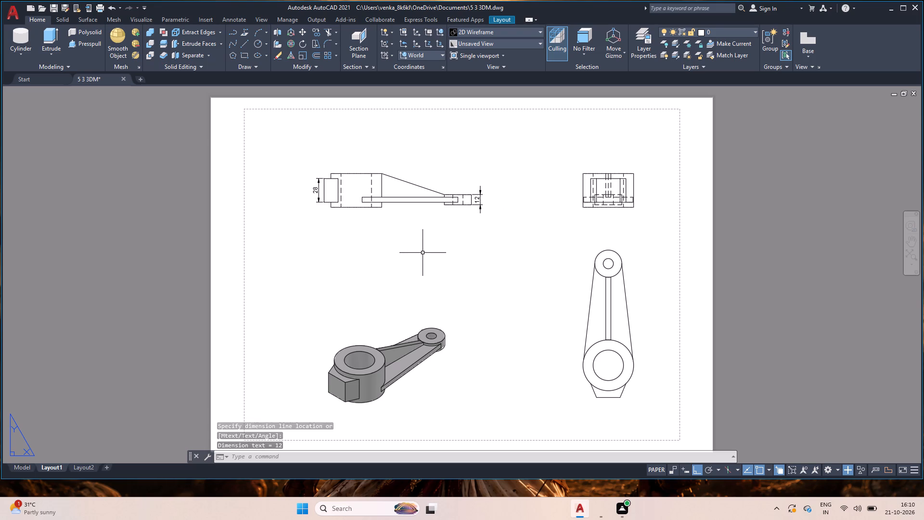
Add an aligned dimension for the thickness of the flat arm between the two bosses in the side view.
key(space)
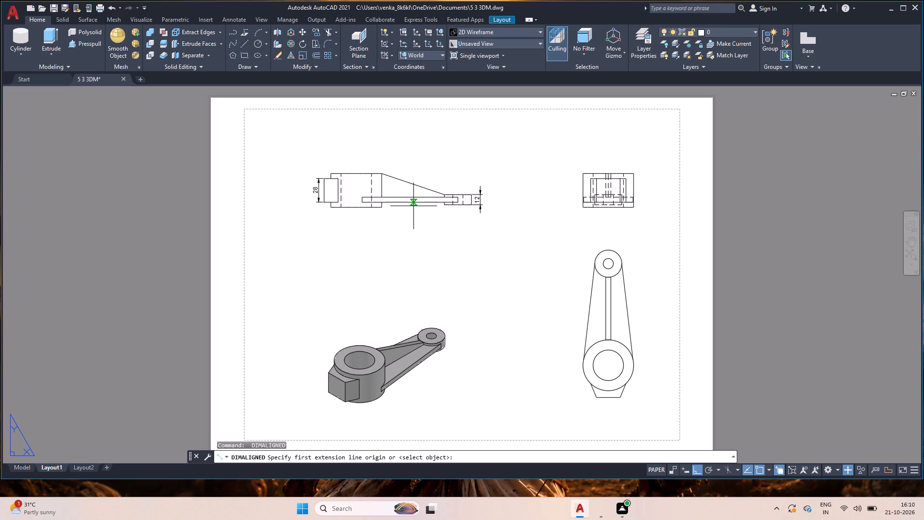
click(408, 198)
click(409, 202)
click(409, 202)
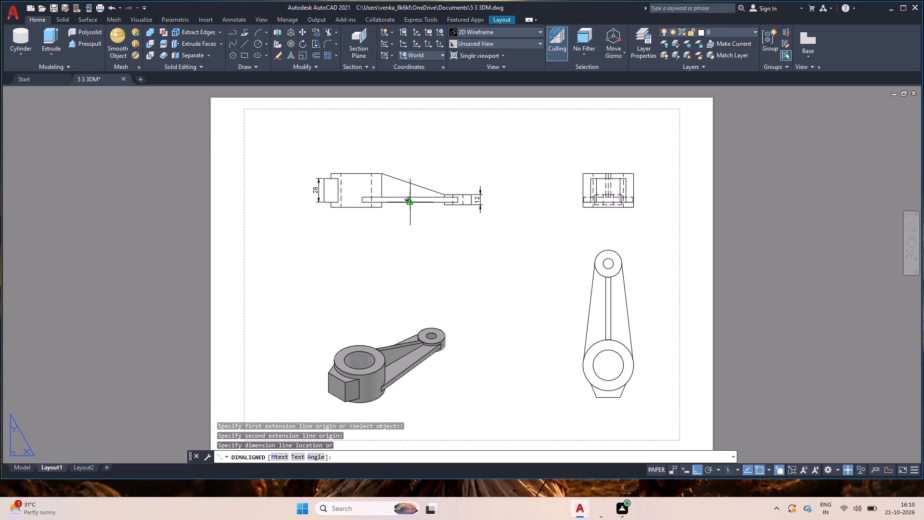
click(409, 249)
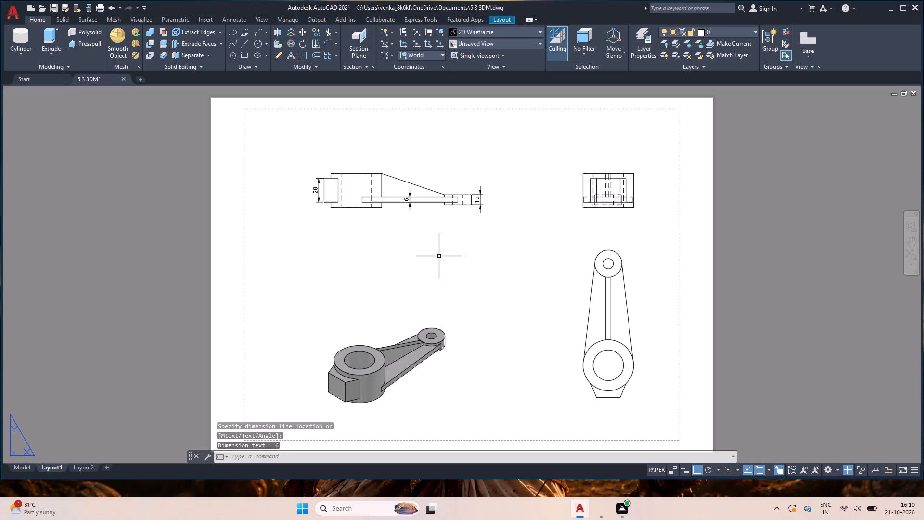
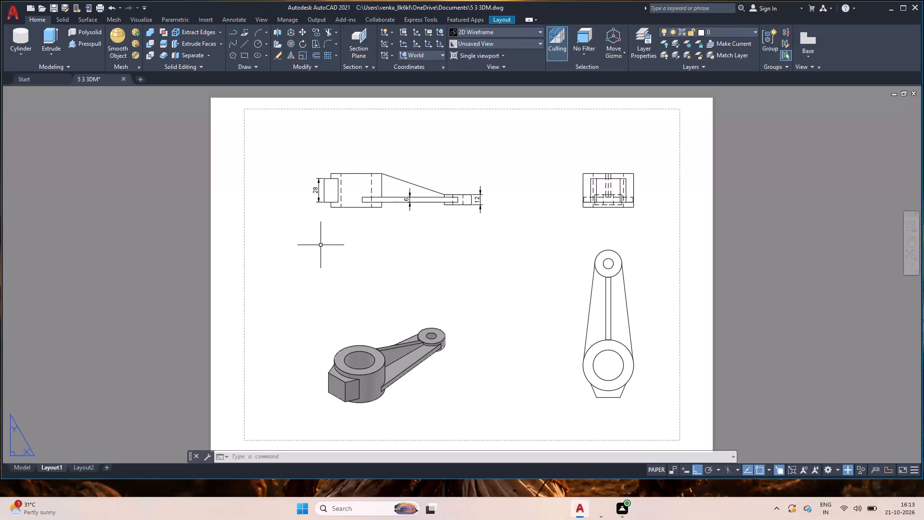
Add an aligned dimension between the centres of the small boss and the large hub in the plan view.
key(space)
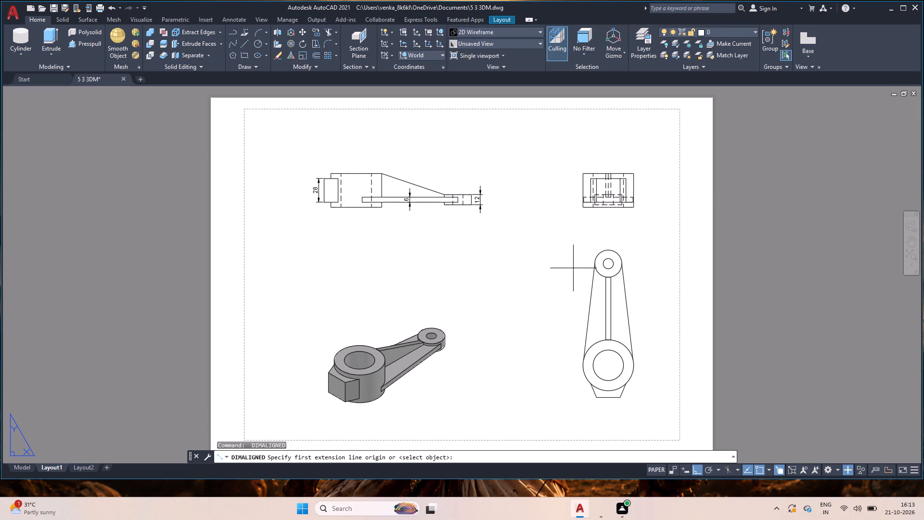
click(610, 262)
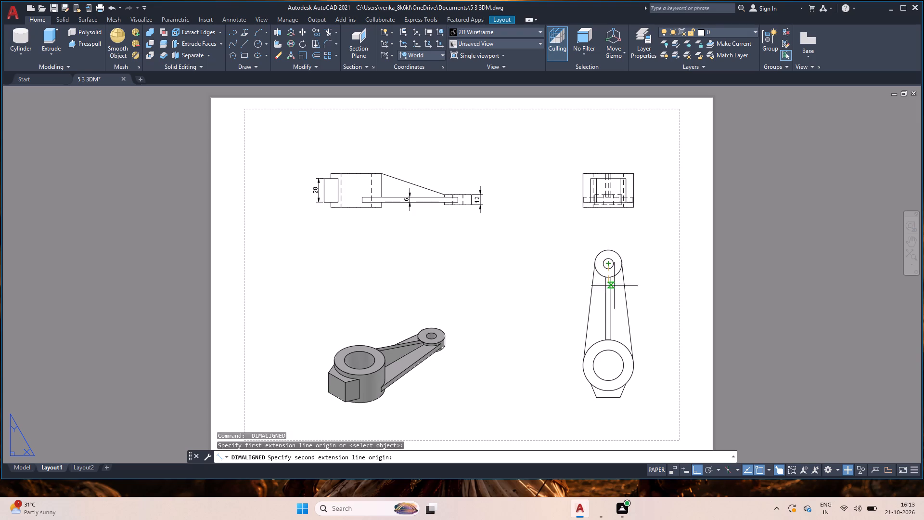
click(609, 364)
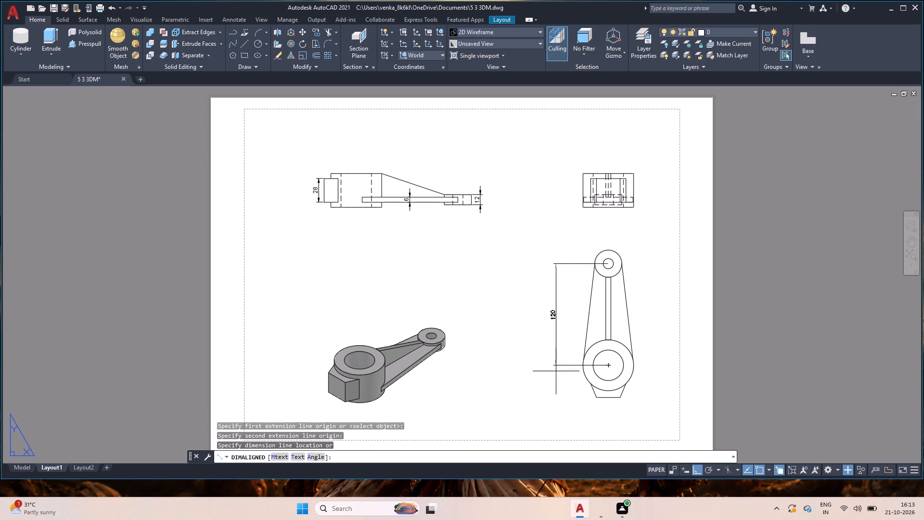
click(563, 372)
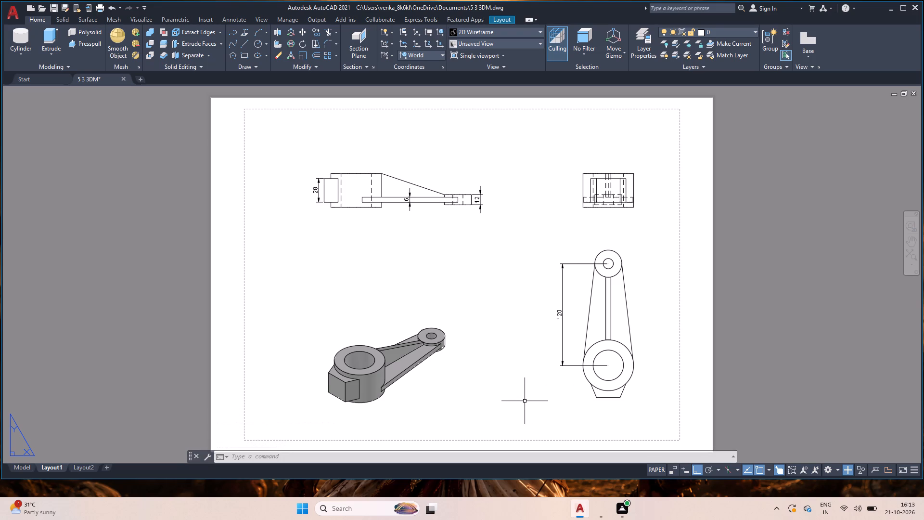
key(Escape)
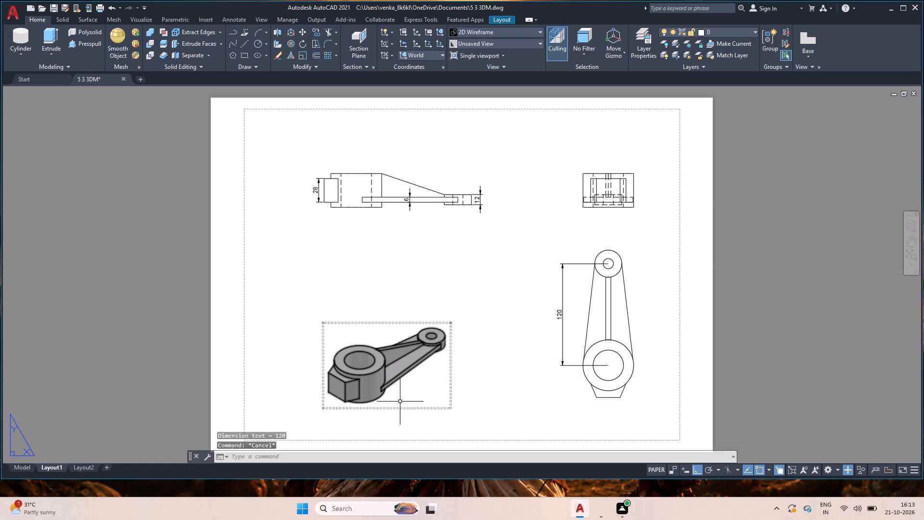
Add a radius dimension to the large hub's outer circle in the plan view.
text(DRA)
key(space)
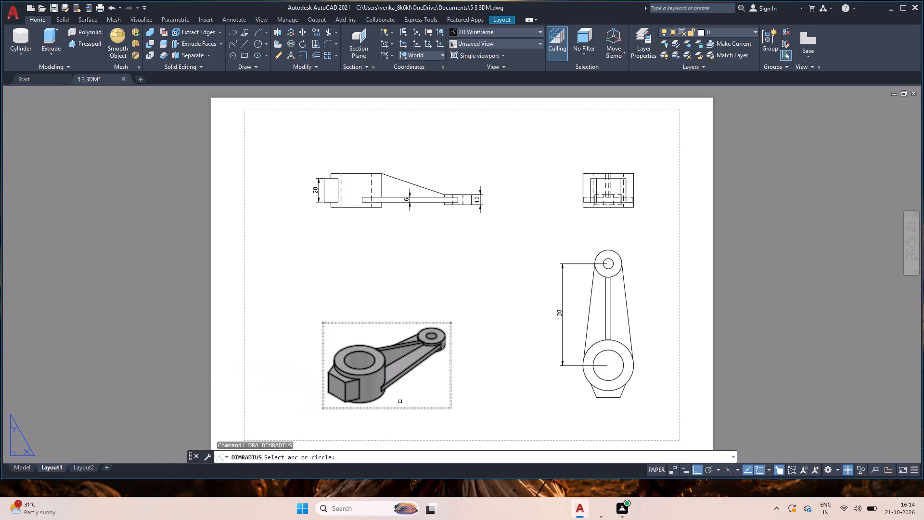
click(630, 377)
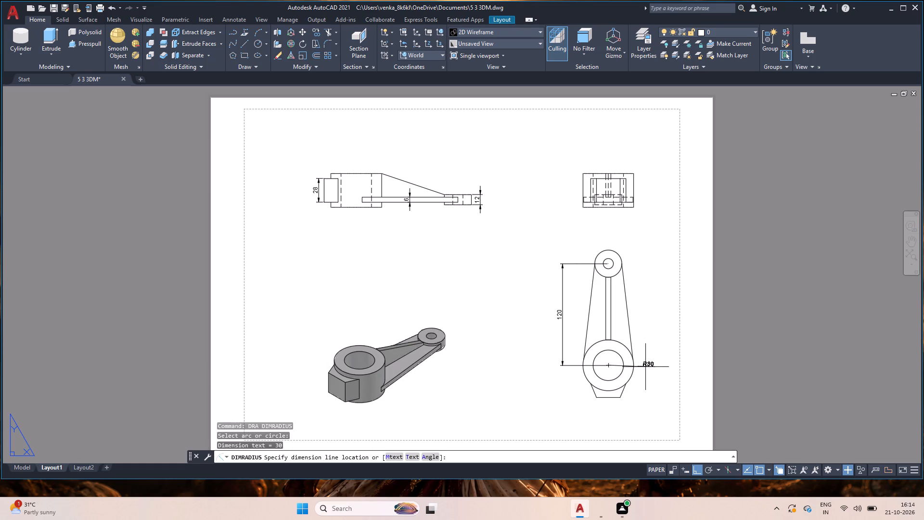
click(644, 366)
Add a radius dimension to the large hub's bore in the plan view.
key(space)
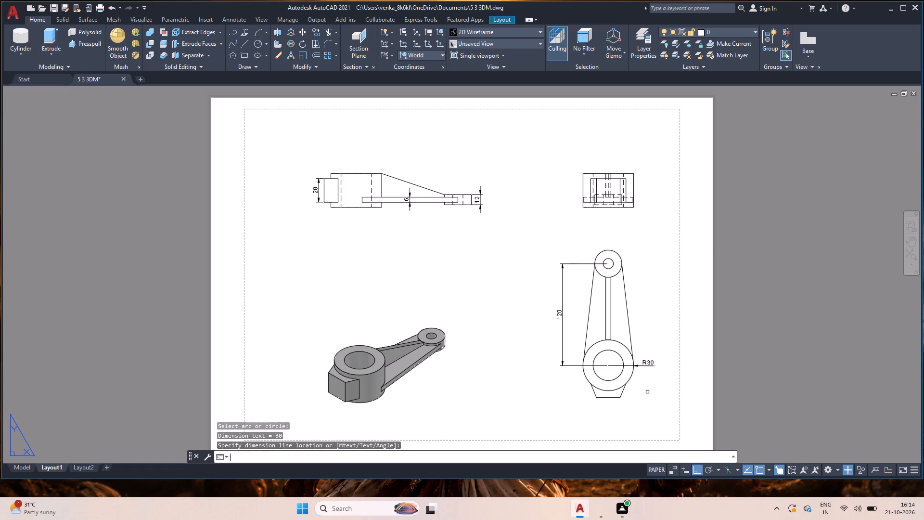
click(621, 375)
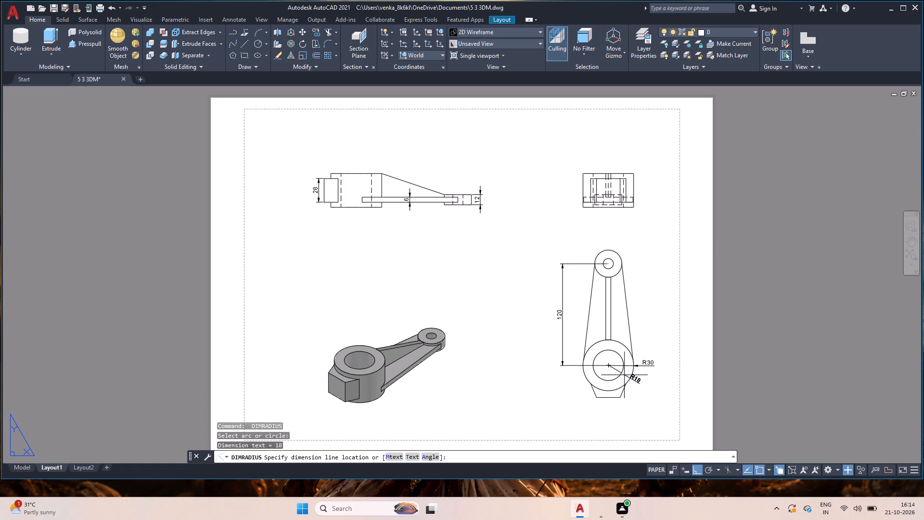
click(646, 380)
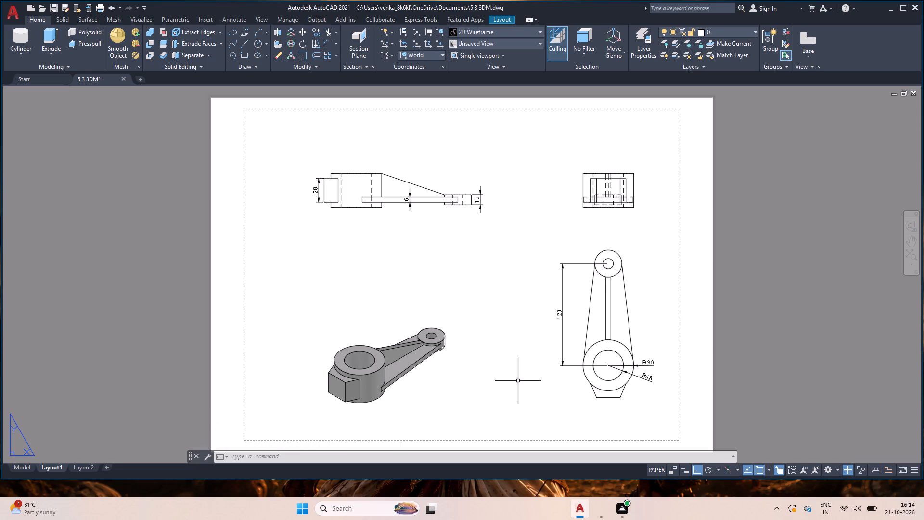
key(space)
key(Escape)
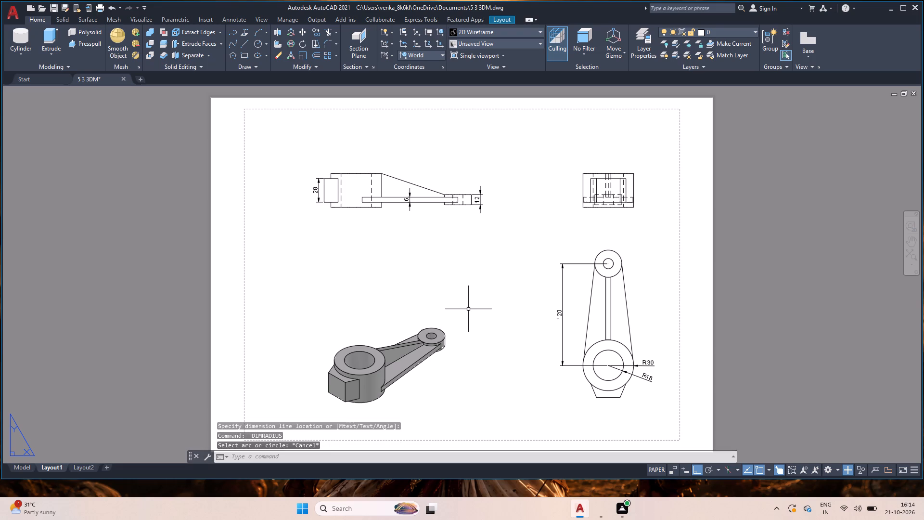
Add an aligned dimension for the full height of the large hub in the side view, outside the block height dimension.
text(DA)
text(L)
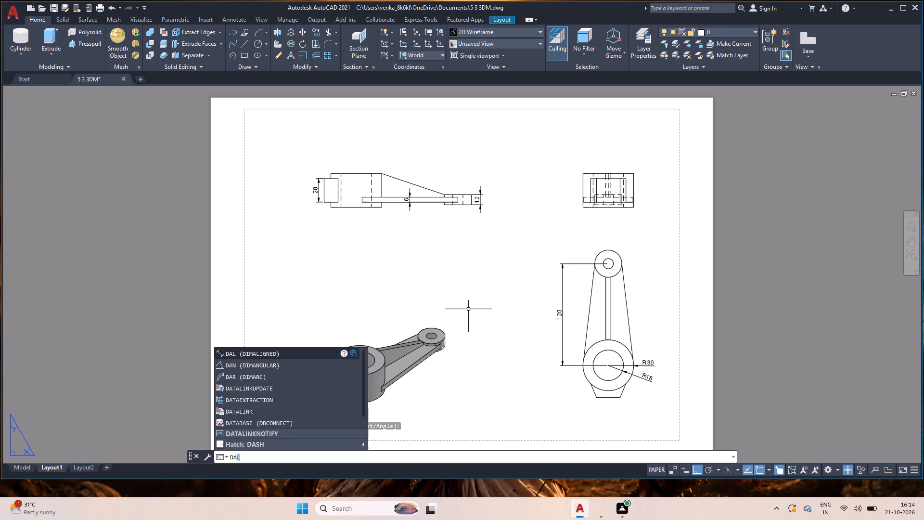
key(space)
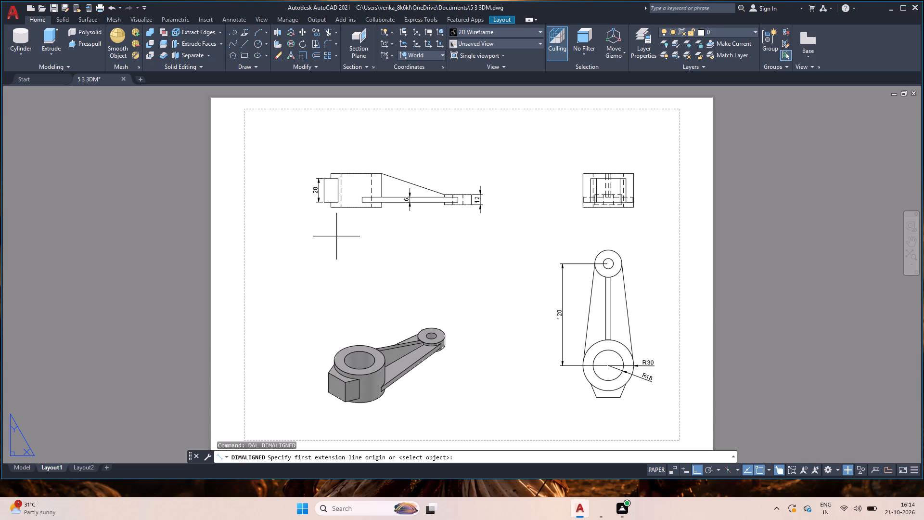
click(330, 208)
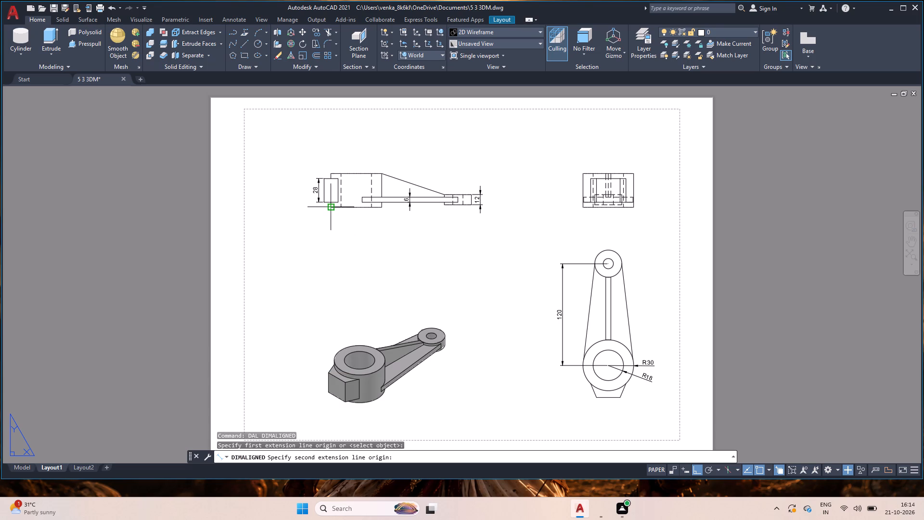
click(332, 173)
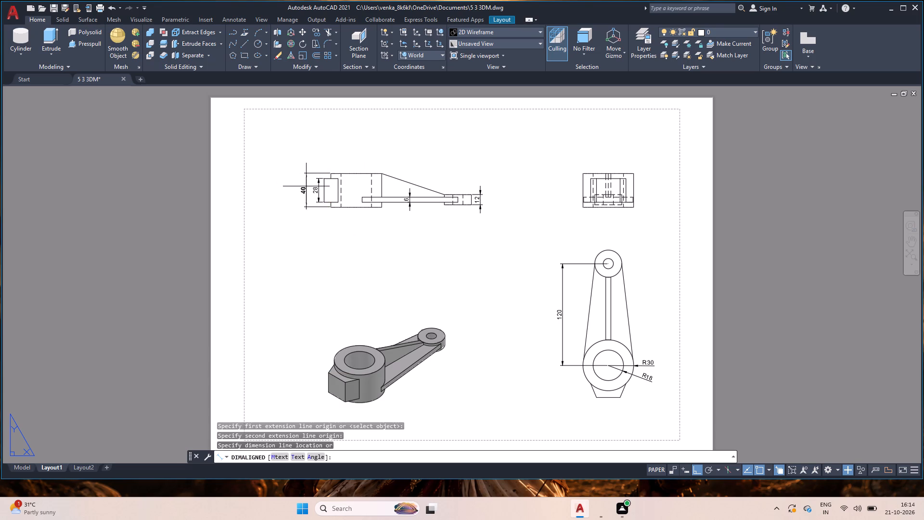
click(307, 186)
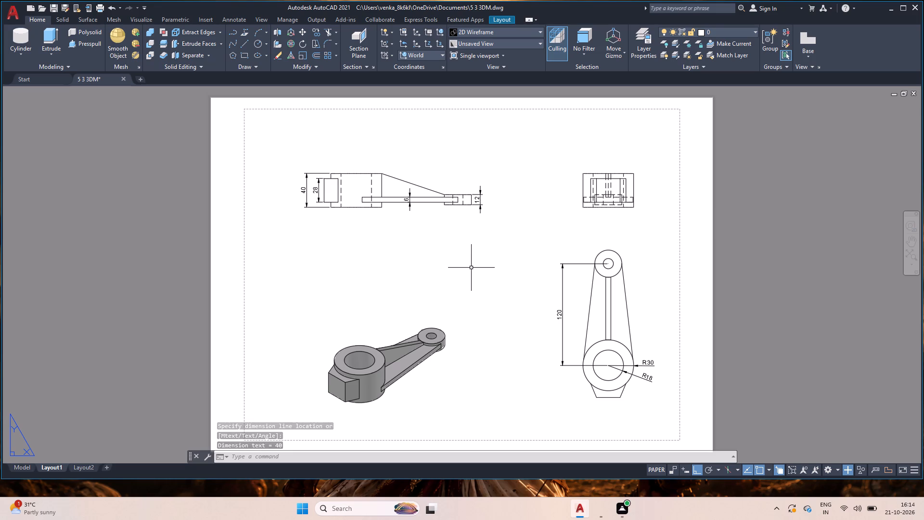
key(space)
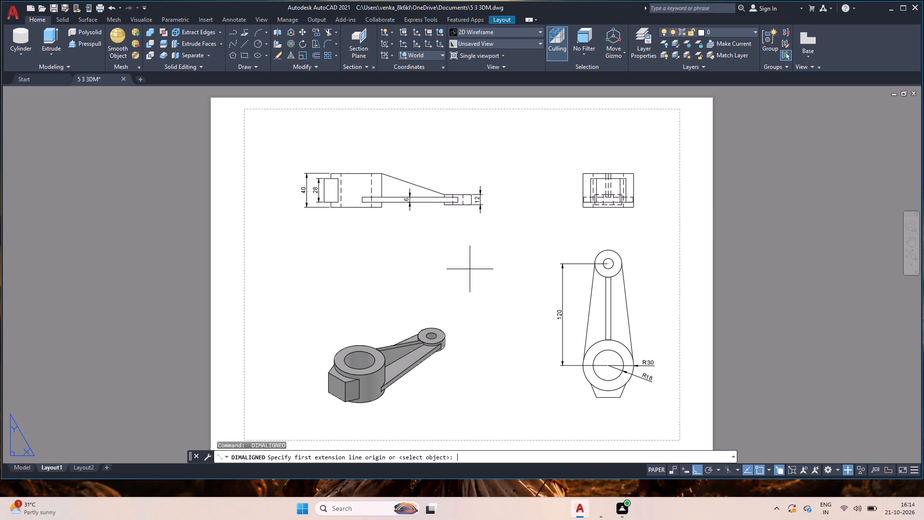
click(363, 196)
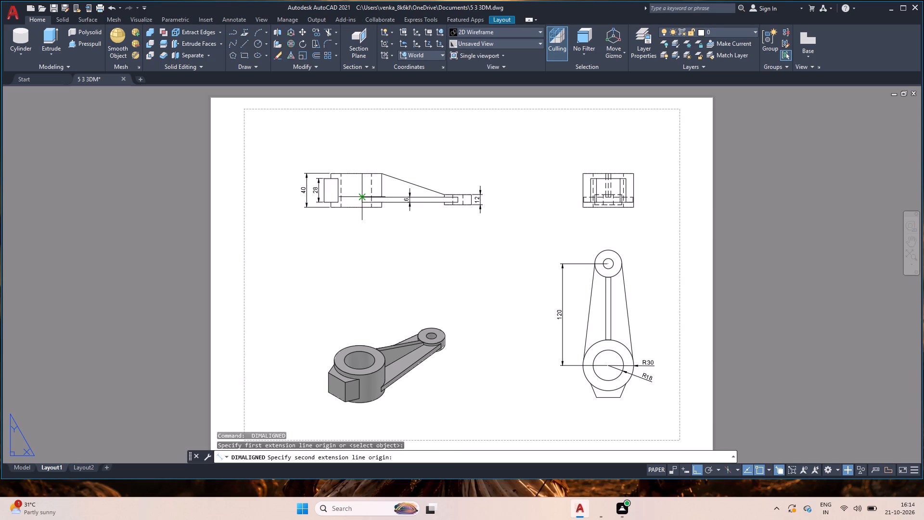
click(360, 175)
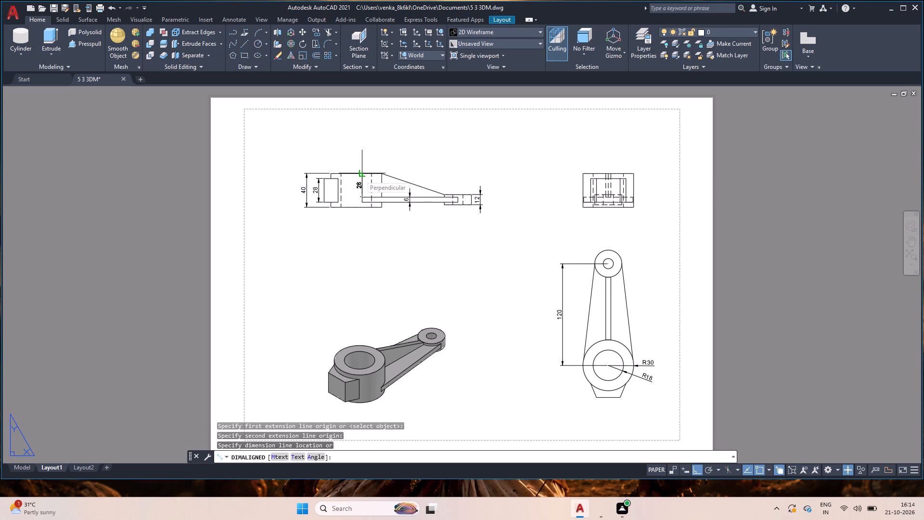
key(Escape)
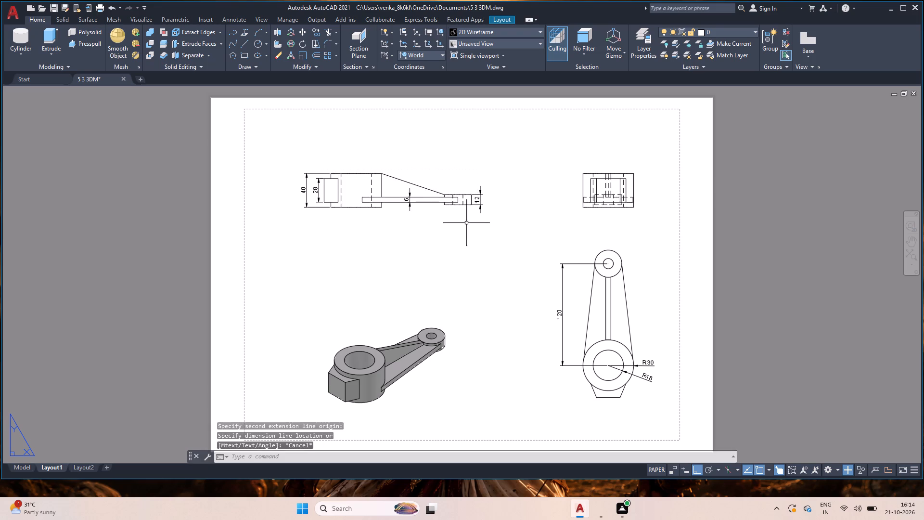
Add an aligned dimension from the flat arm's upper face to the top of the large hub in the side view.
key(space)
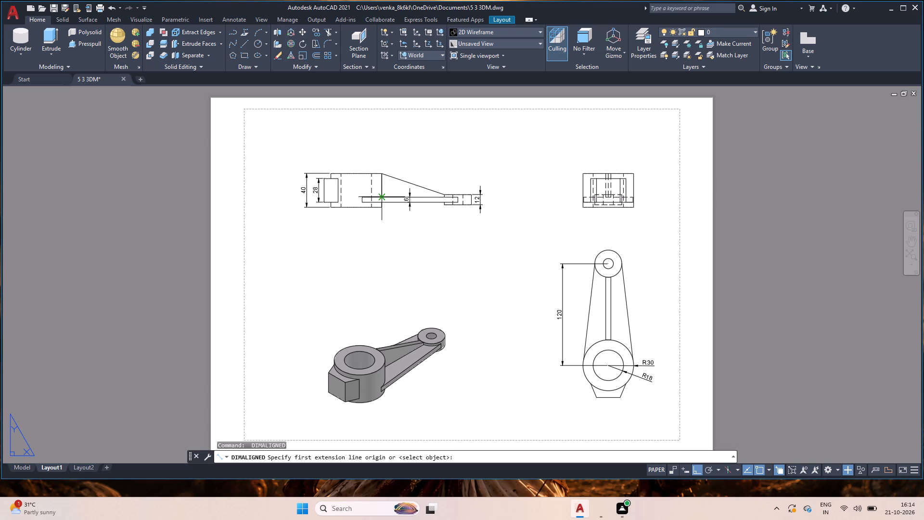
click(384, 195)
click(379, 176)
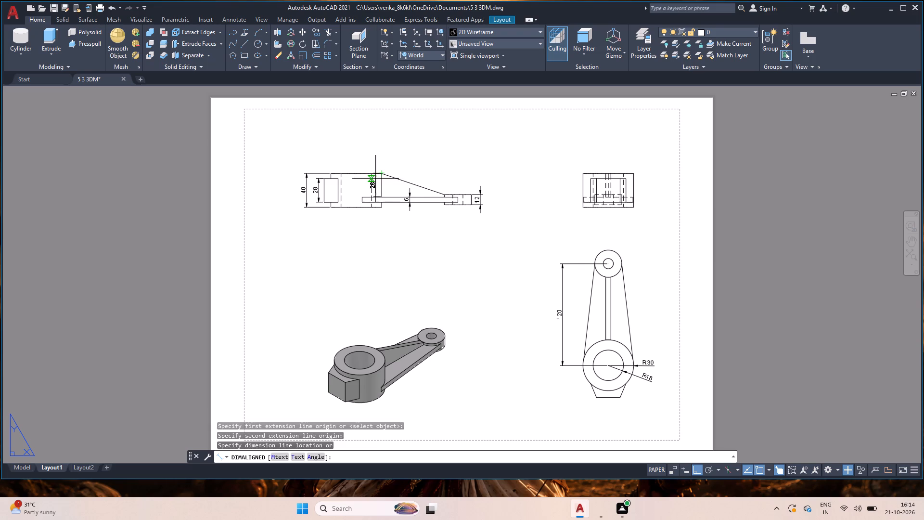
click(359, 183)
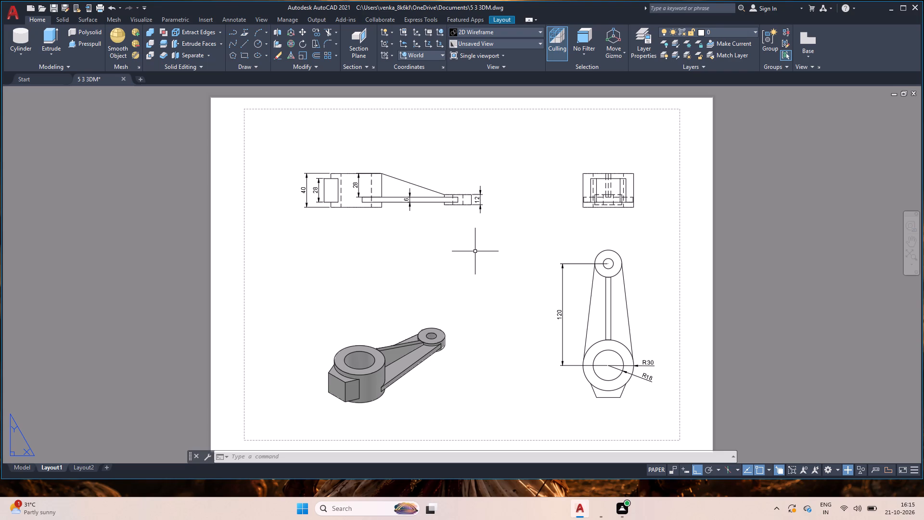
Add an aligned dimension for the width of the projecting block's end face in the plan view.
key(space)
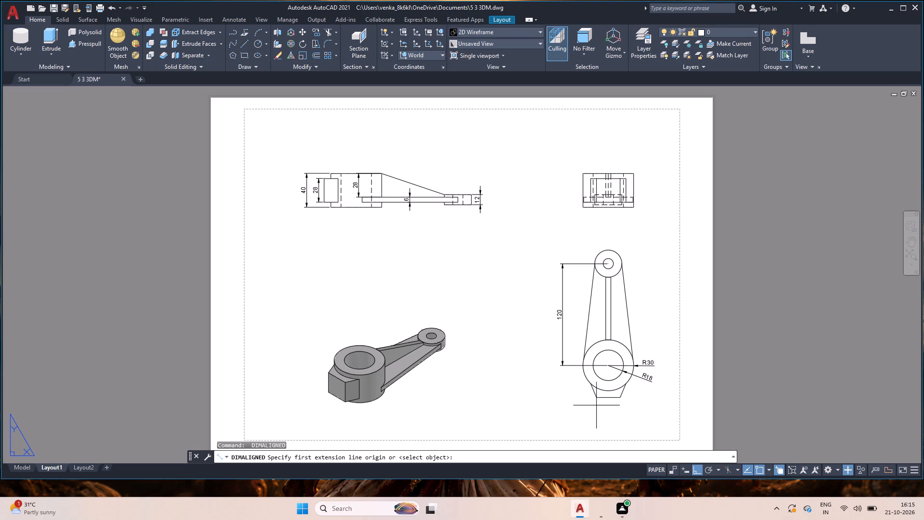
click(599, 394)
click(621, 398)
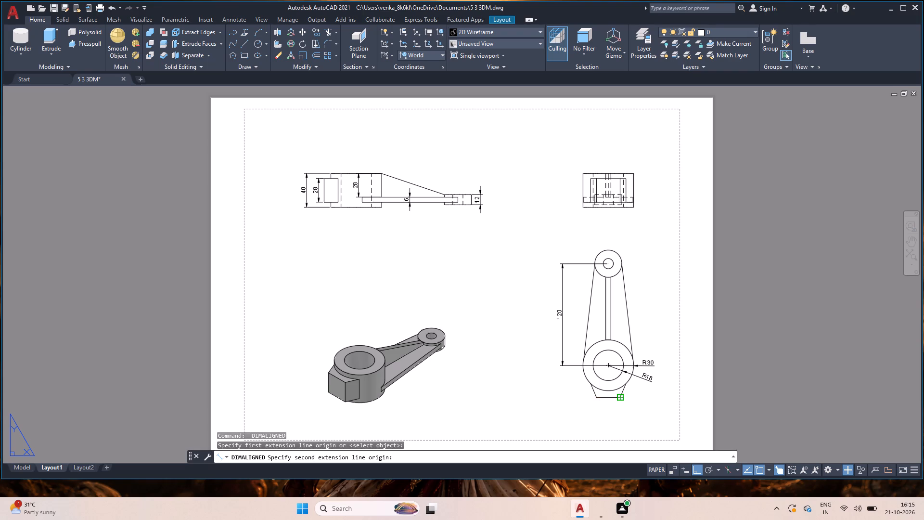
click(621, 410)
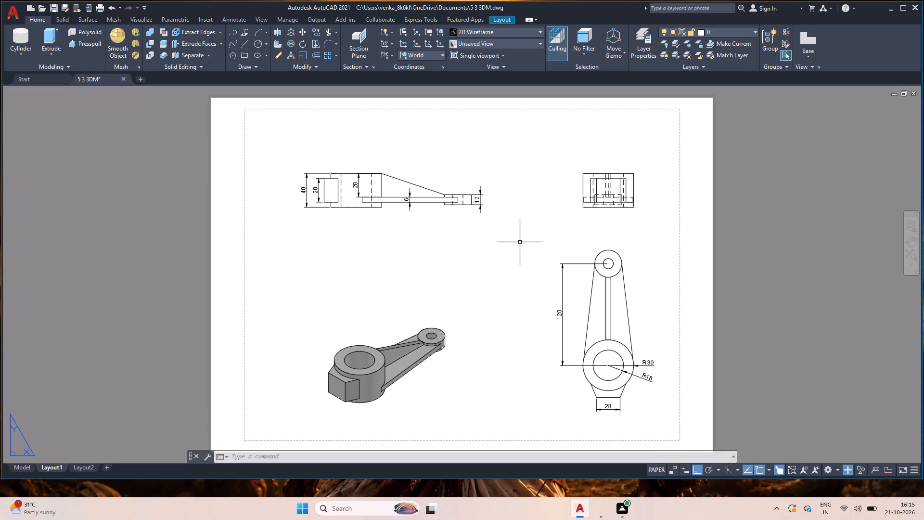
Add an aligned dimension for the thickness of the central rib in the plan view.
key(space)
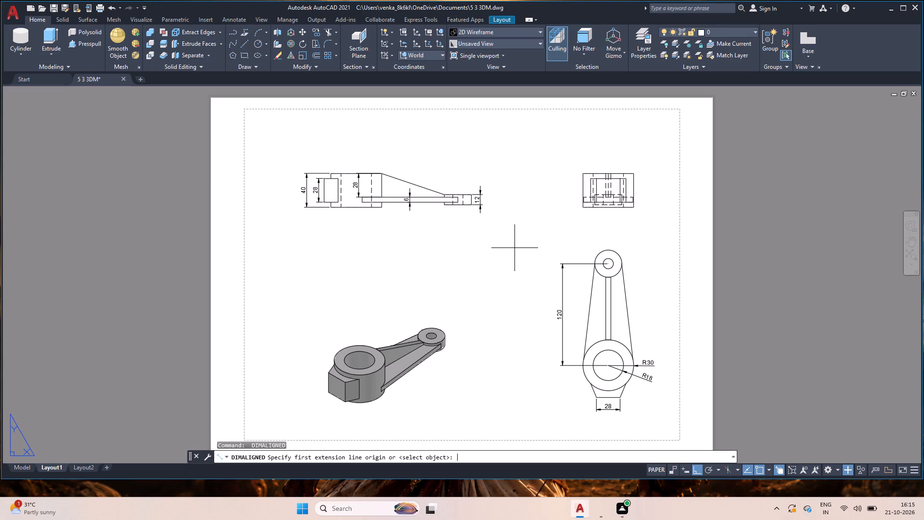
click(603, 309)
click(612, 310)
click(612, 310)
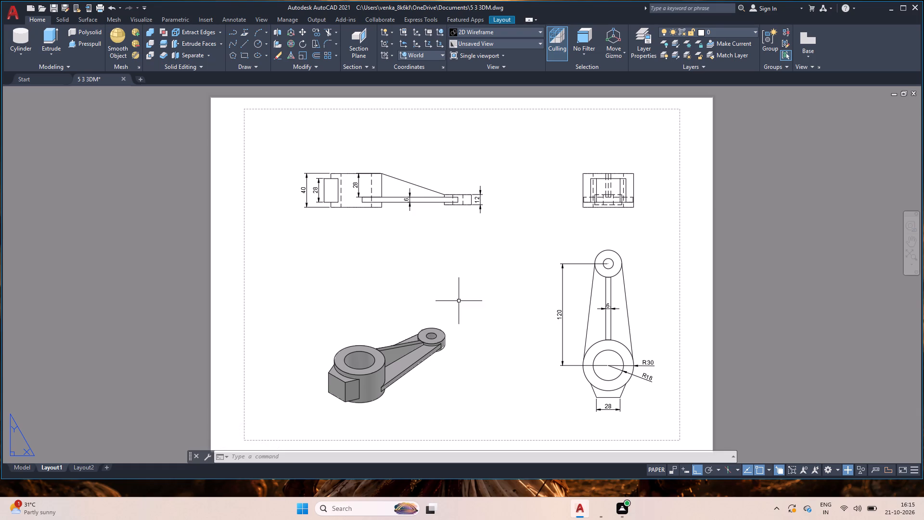
Erase all the drawing views and dimensions from Layout1.
click(656, 413)
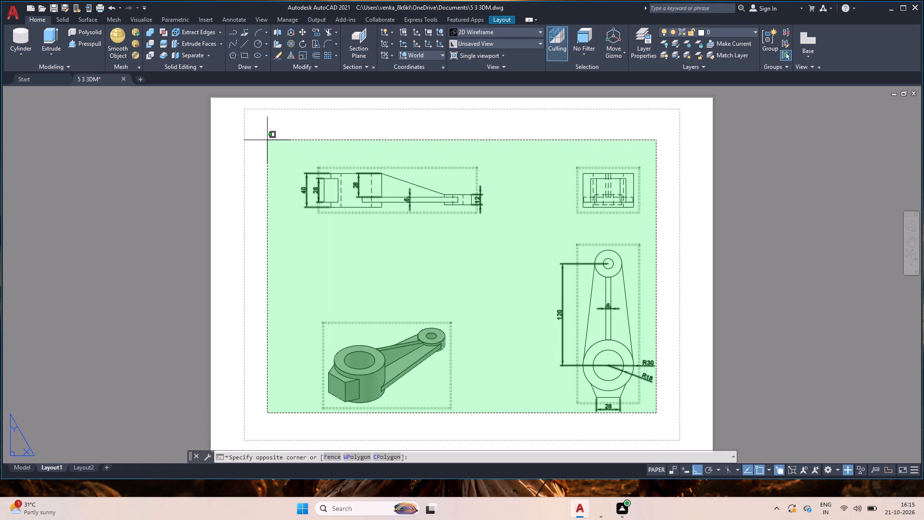
click(268, 140)
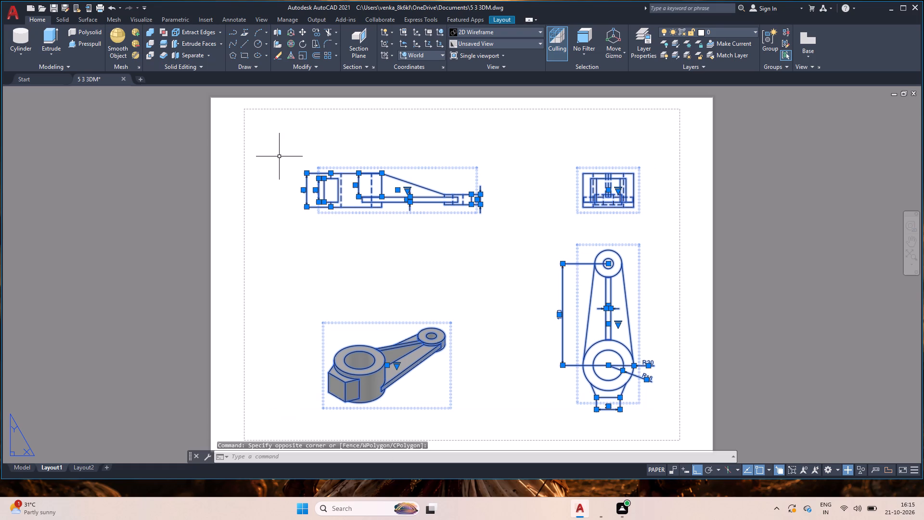
key(Delete)
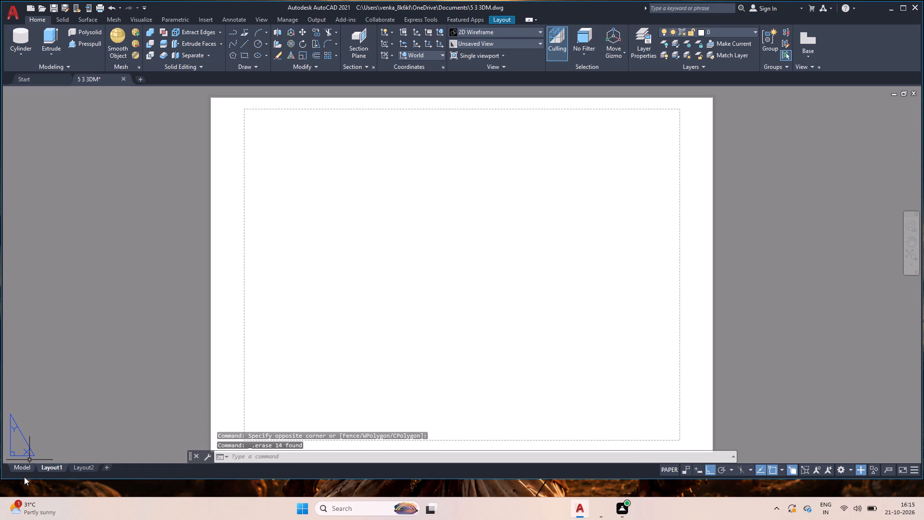
Switch from Layout1 to model space.
click(23, 464)
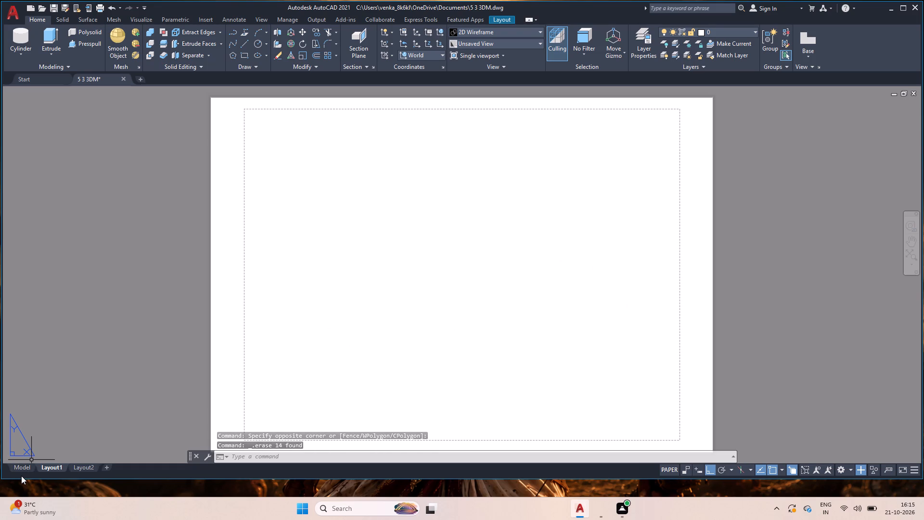
click(23, 464)
click(22, 468)
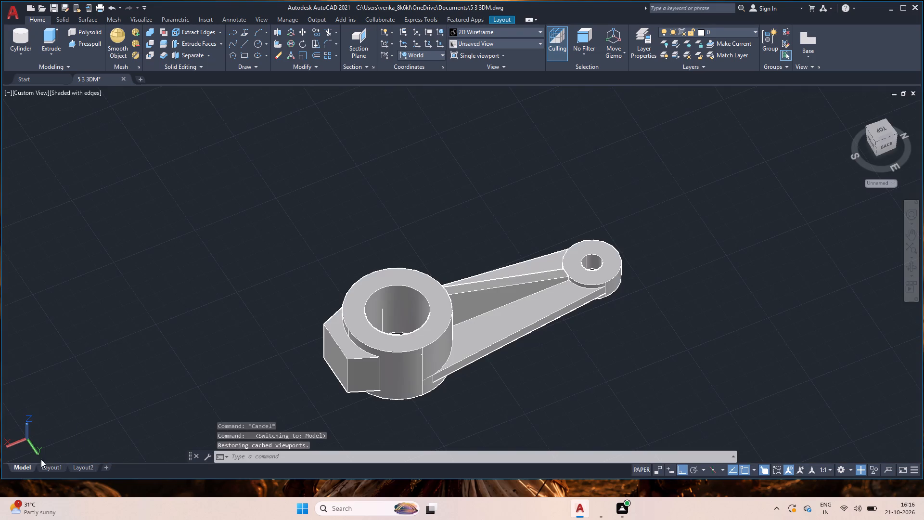
Draw vertical and horizontal centre lines crossing at the middle of the projecting block's end face.
click(909, 263)
drag(635, 407, 699, 355)
drag(615, 379, 617, 378)
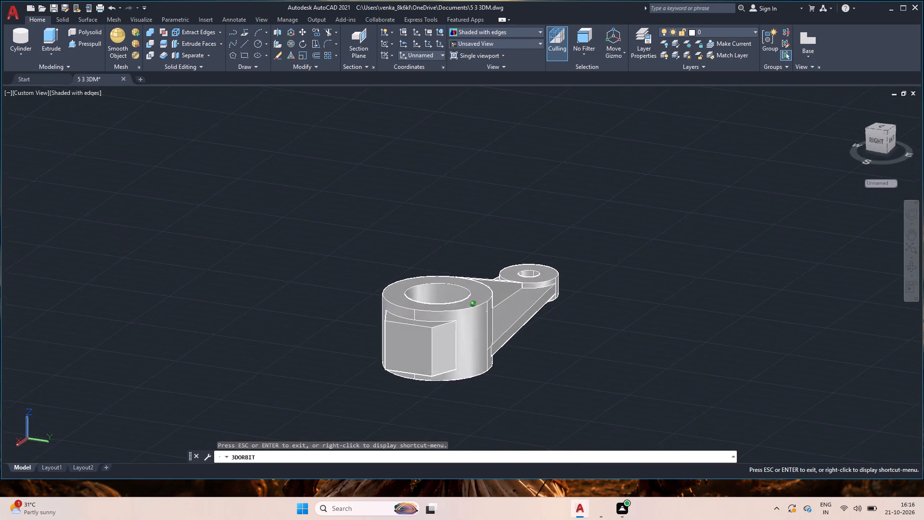
drag(617, 378, 649, 369)
key(Escape)
text(L)
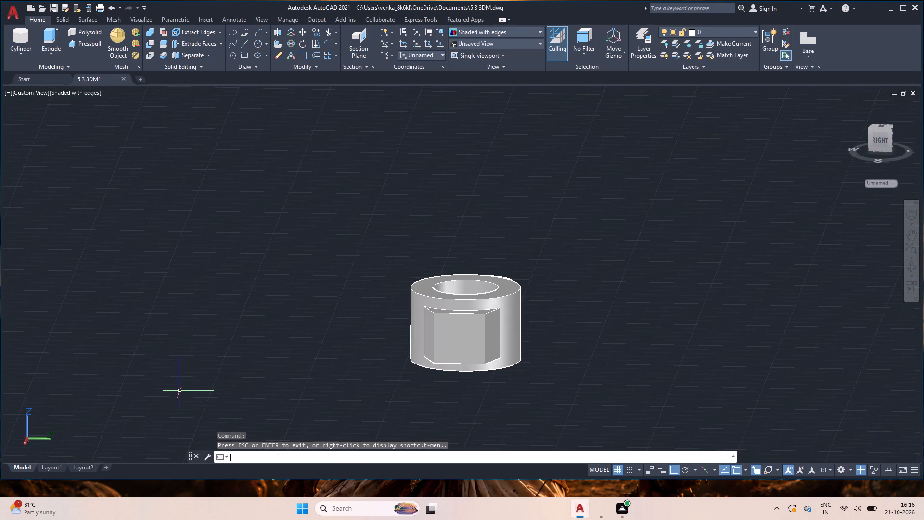
key(space)
click(461, 312)
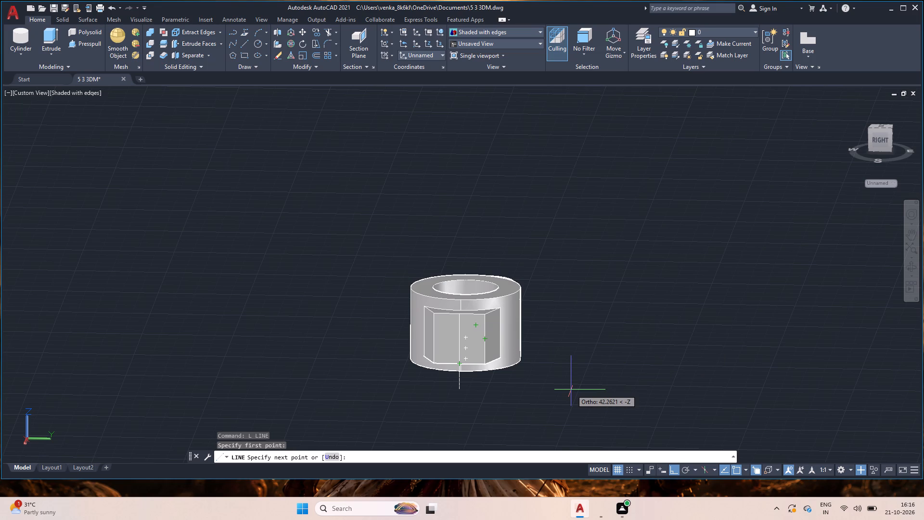
click(460, 365)
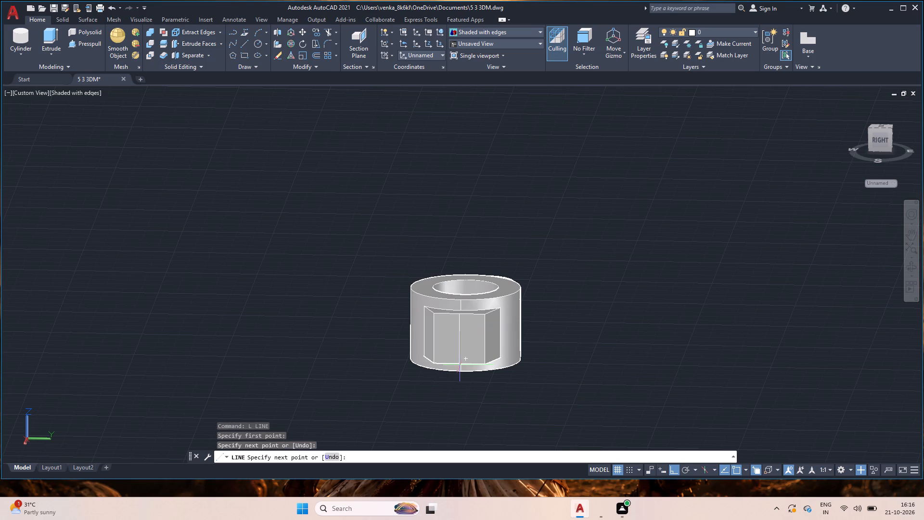
key(Escape)
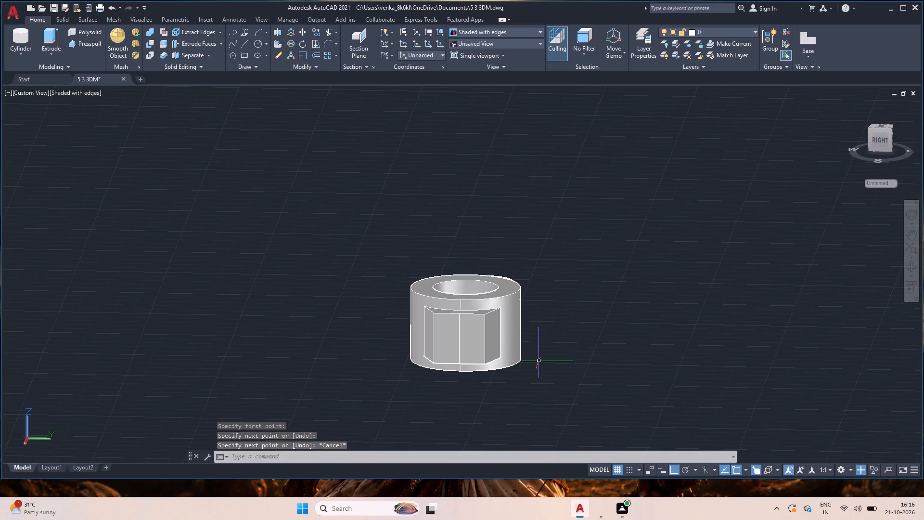
key(space)
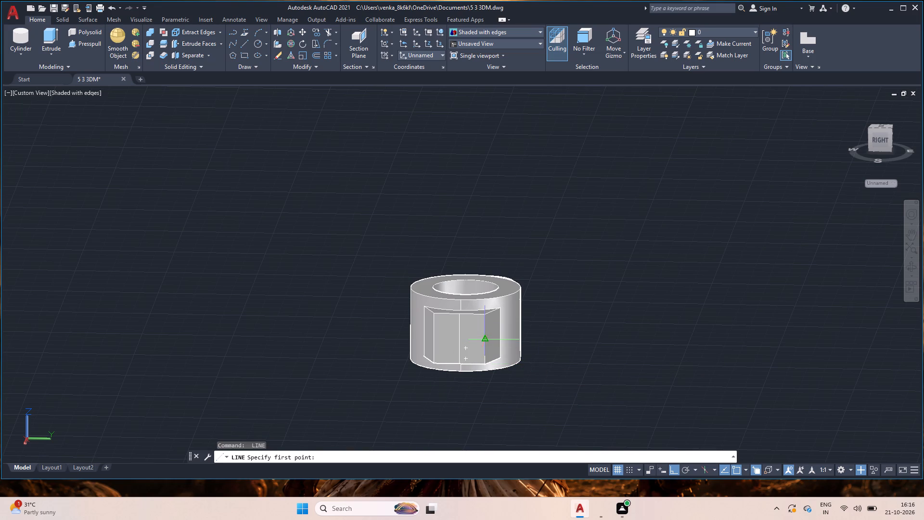
click(488, 340)
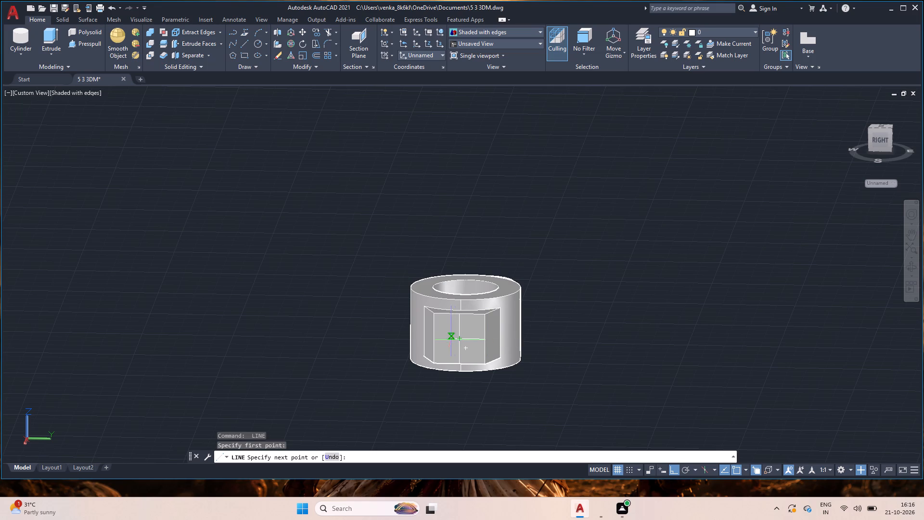
click(432, 339)
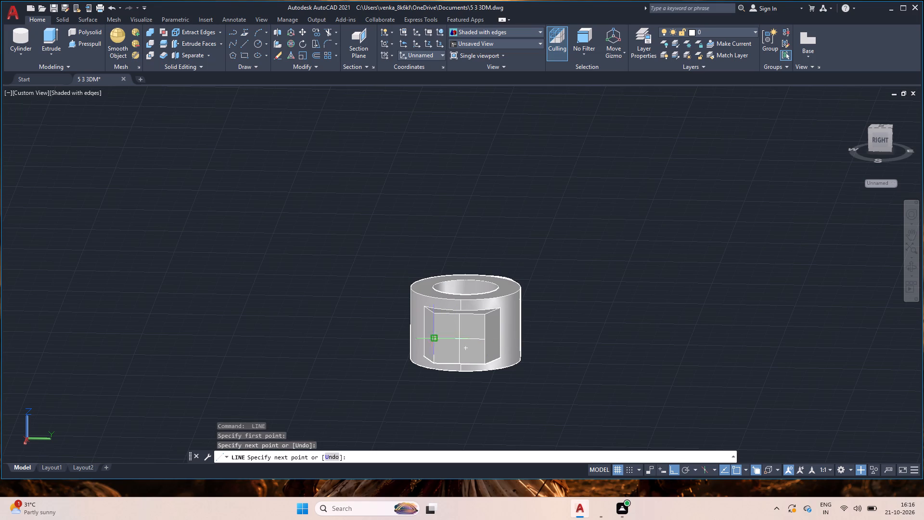
key(Escape)
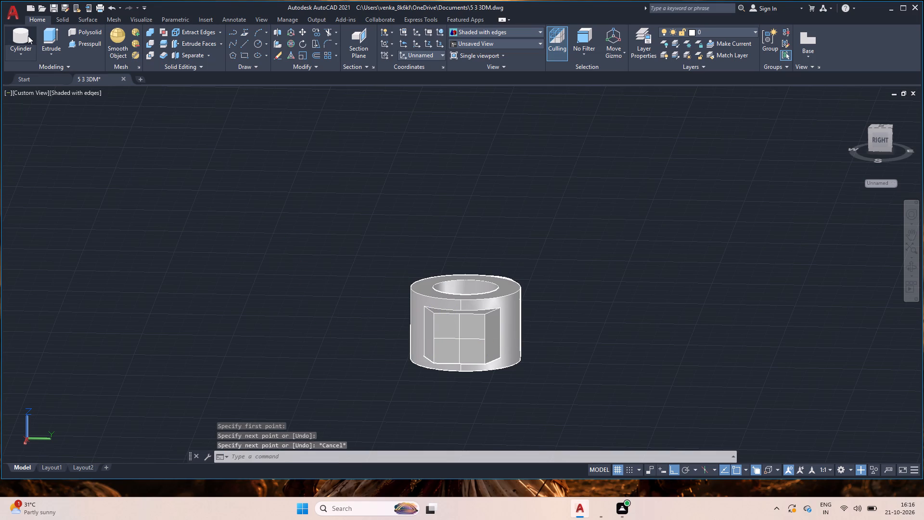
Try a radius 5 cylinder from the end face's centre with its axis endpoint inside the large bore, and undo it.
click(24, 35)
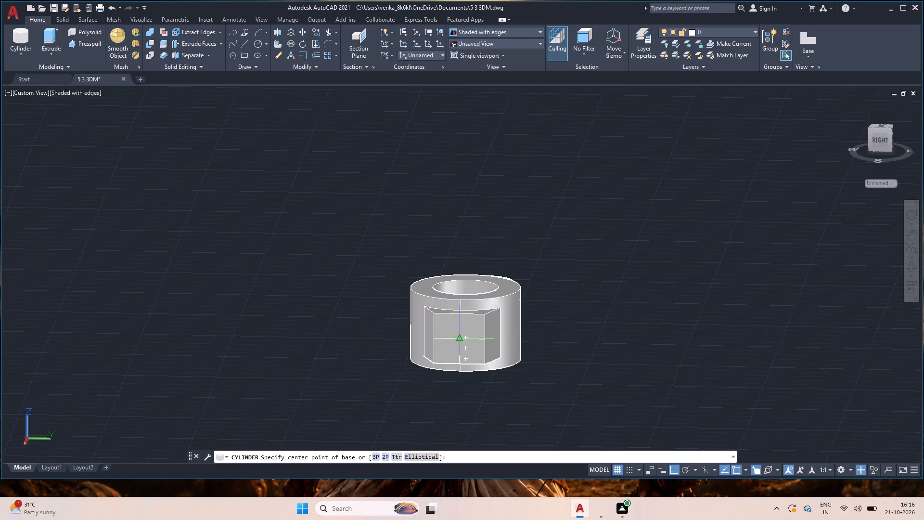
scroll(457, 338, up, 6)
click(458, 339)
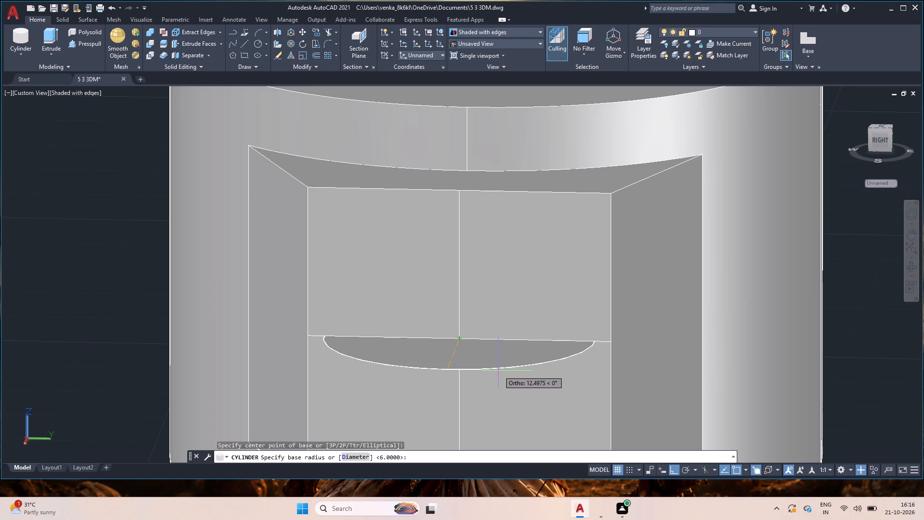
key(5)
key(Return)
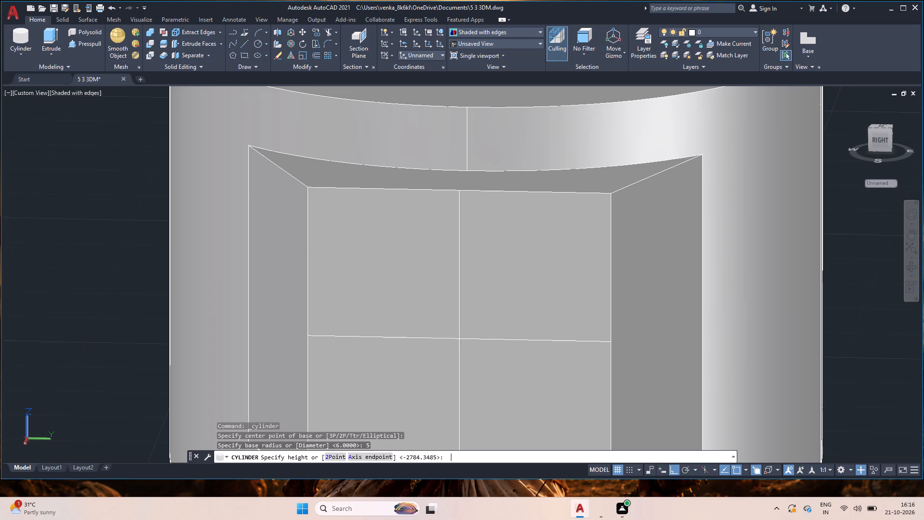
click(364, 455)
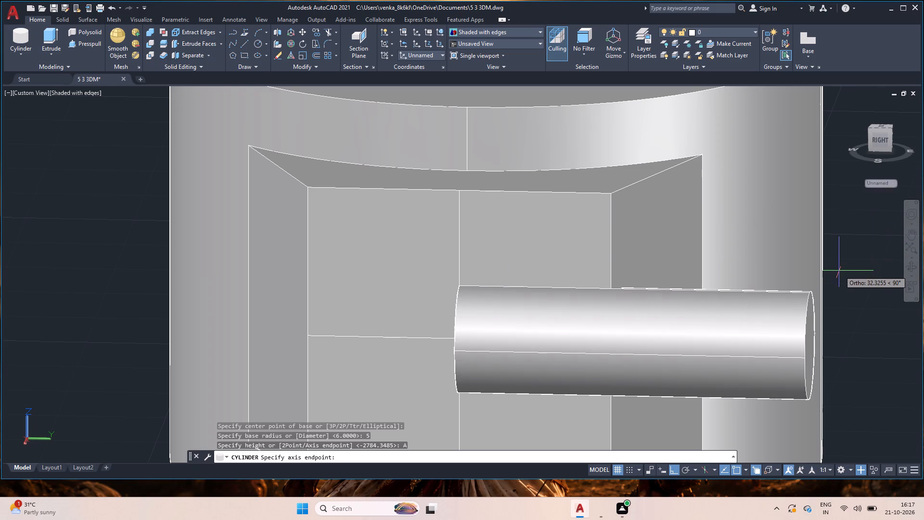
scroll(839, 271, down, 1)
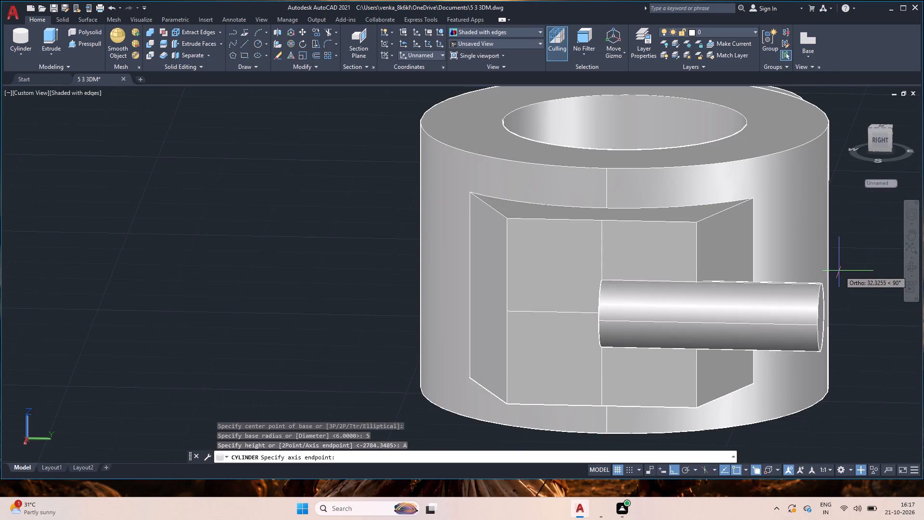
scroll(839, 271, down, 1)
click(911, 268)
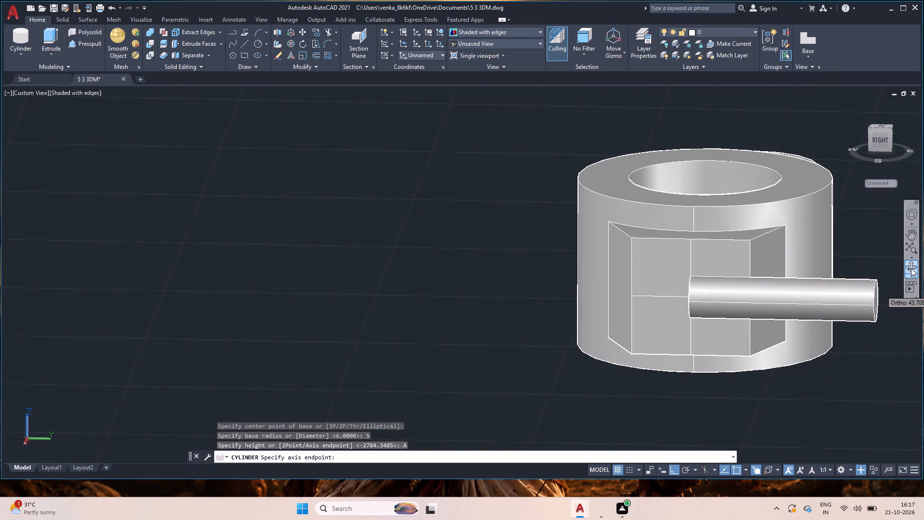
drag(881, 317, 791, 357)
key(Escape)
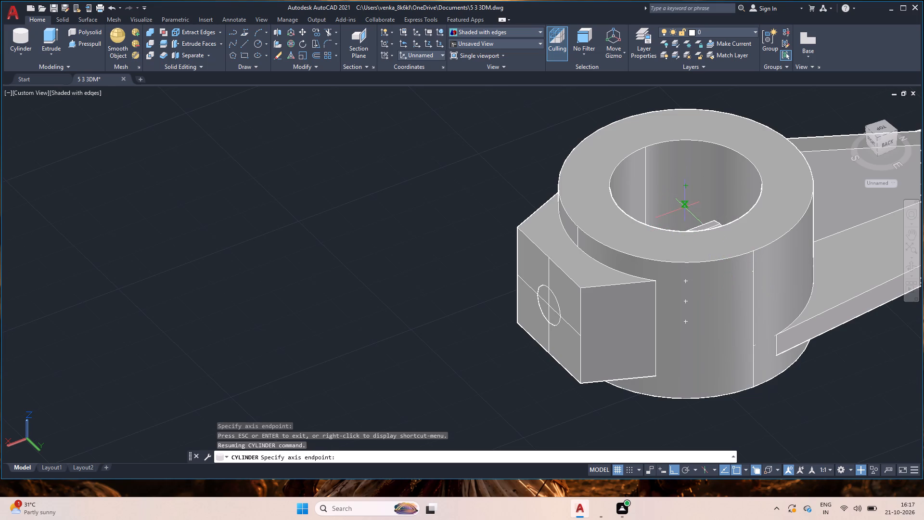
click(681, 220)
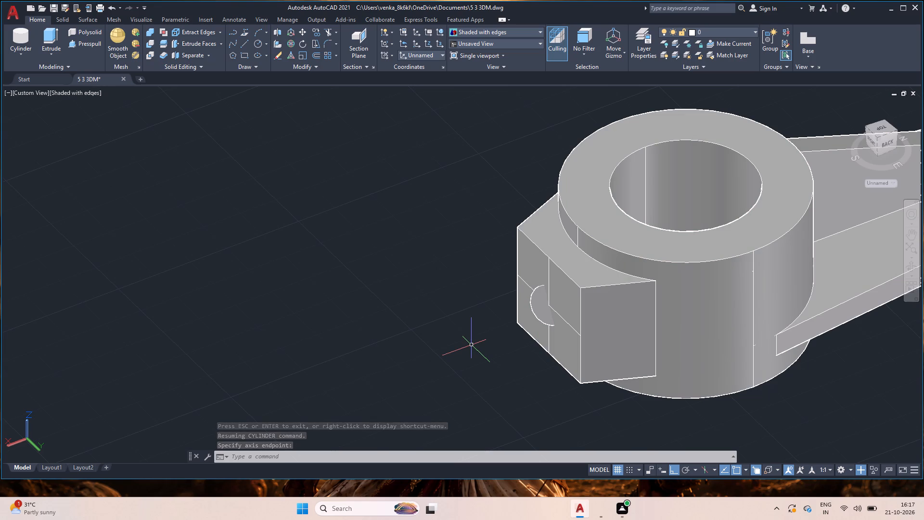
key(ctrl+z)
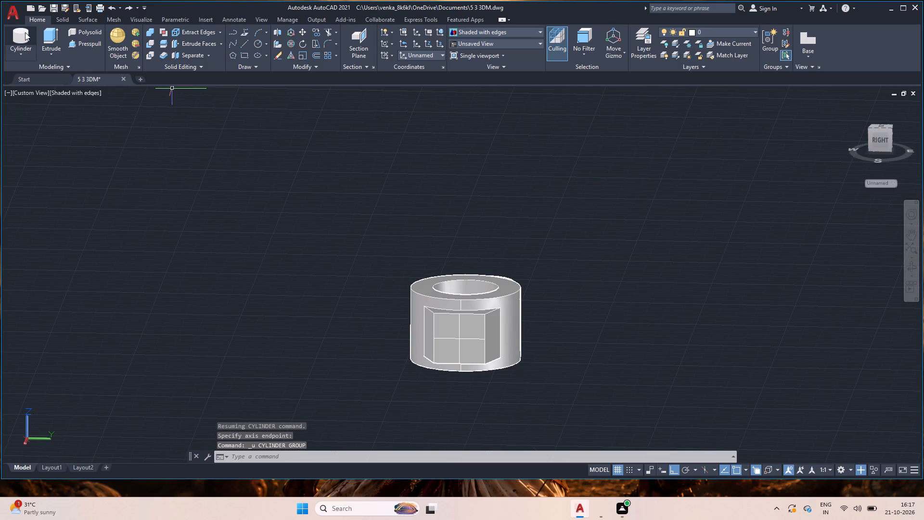
Create a radius 5 cylinder centred on the block's end-face cross lines, with its axis running 20 into the block.
click(22, 32)
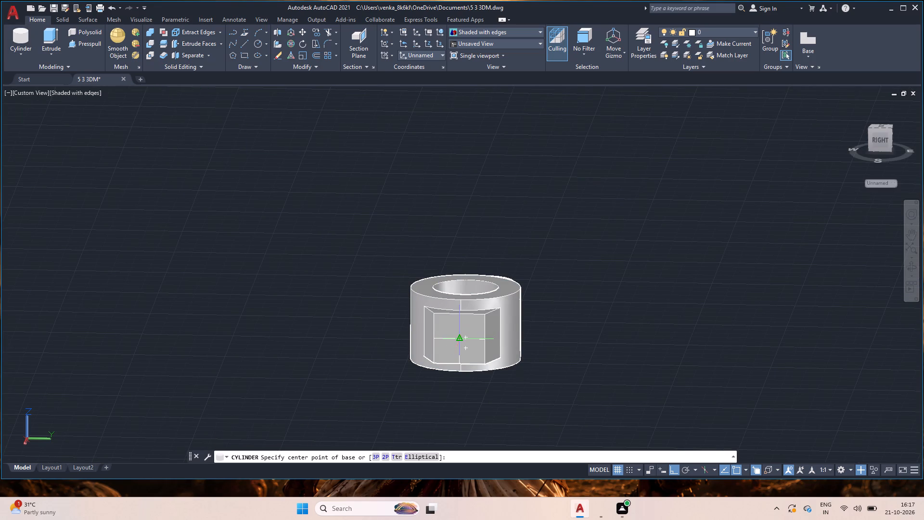
click(460, 341)
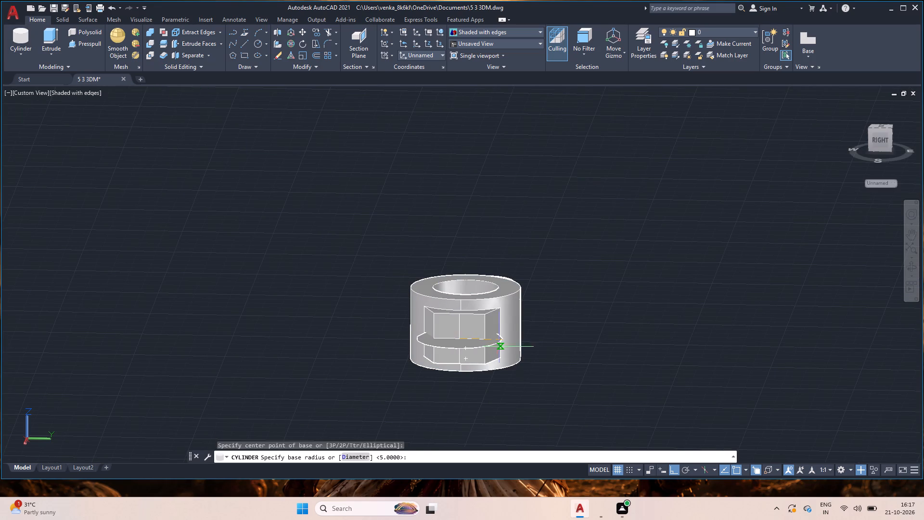
key(5)
key(Return)
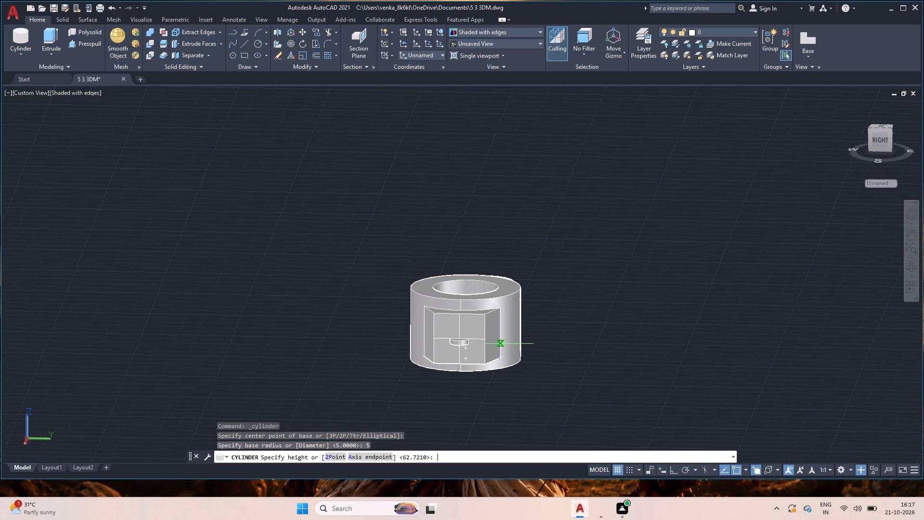
click(365, 457)
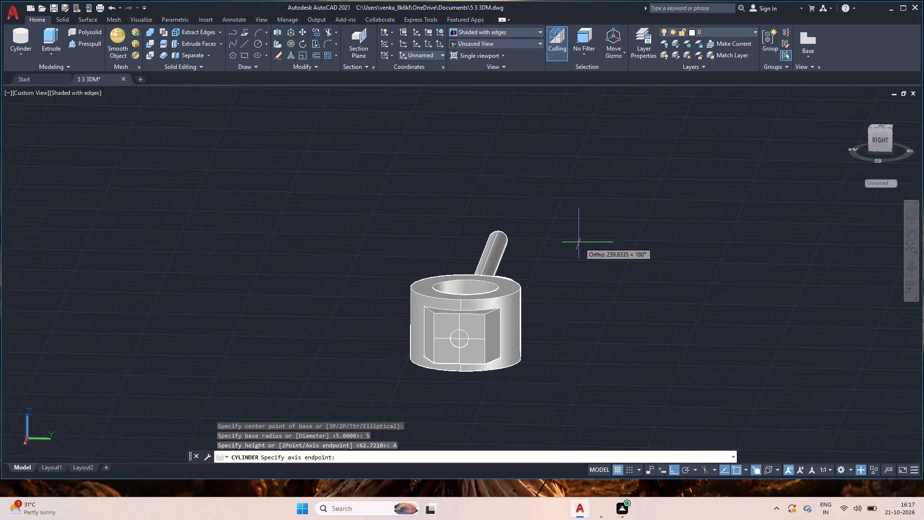
text(20)
key(Return)
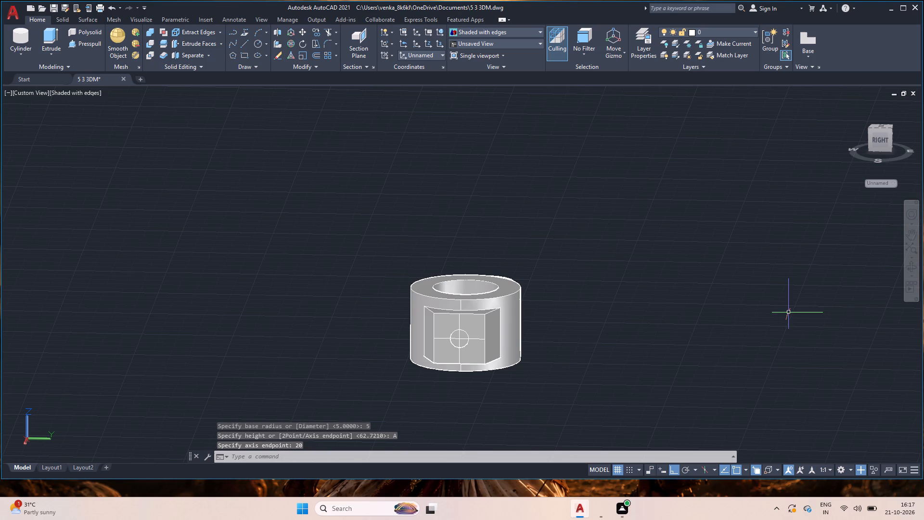
Subtract the radius 5 cylinder from the lever body to cut a hole through the projecting block's end face.
click(908, 262)
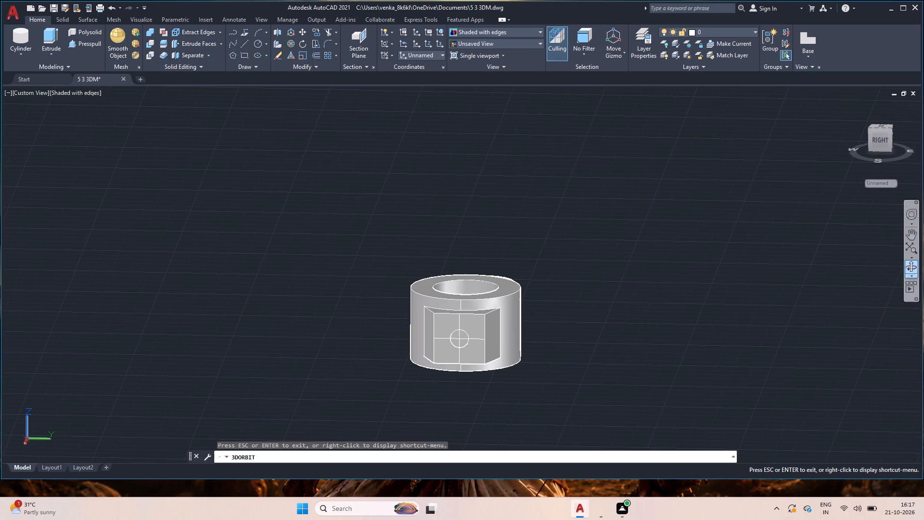
drag(749, 274, 503, 343)
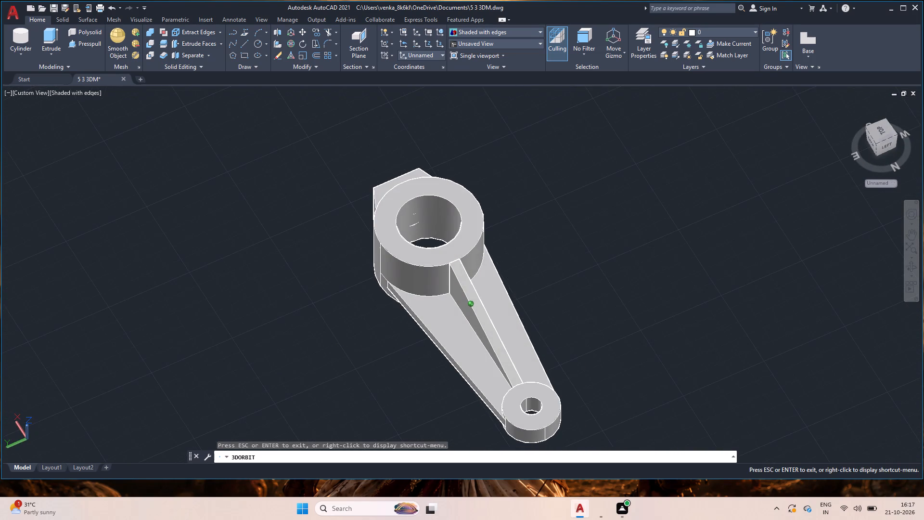
drag(503, 343, 665, 301)
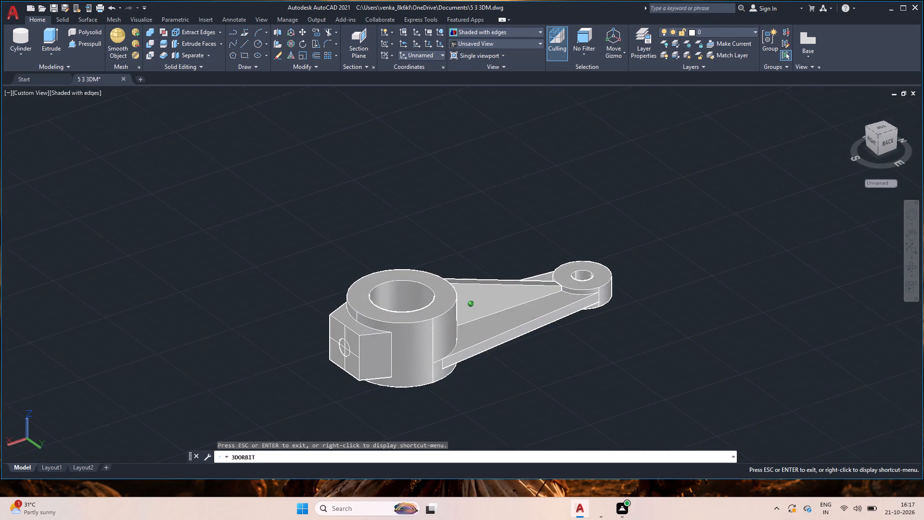
drag(617, 384, 660, 369)
key(Escape)
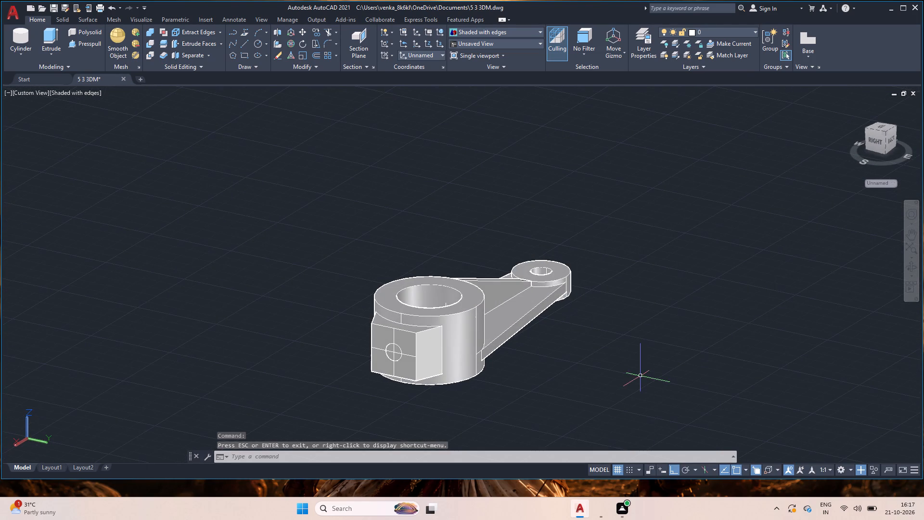
text(SU)
key(space)
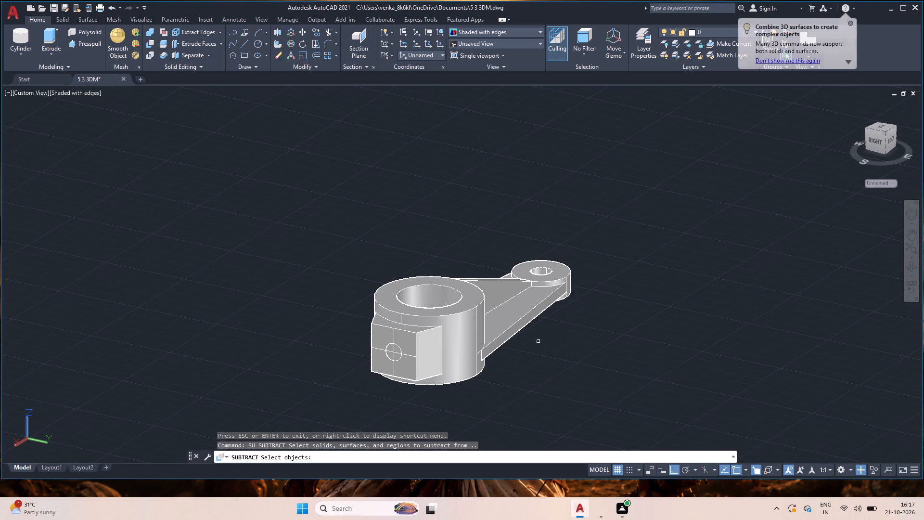
click(528, 328)
click(521, 316)
key(space)
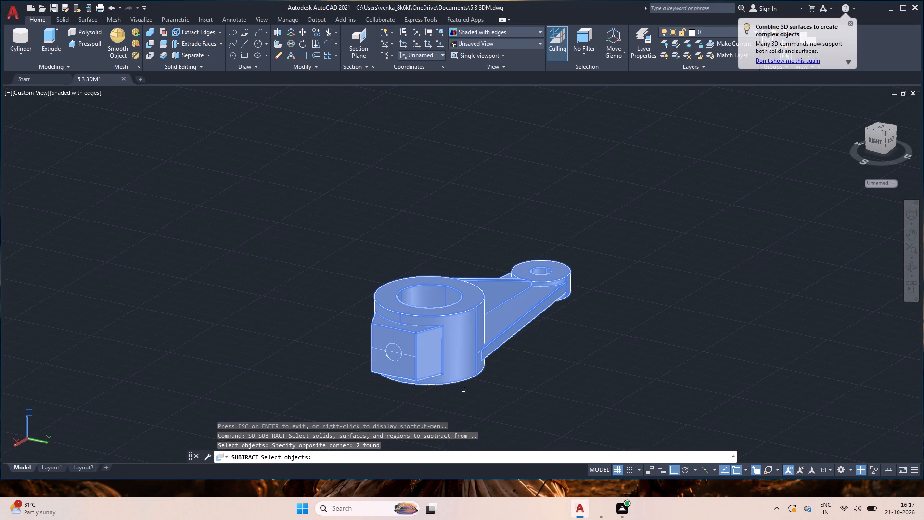
scroll(407, 351, up, 6)
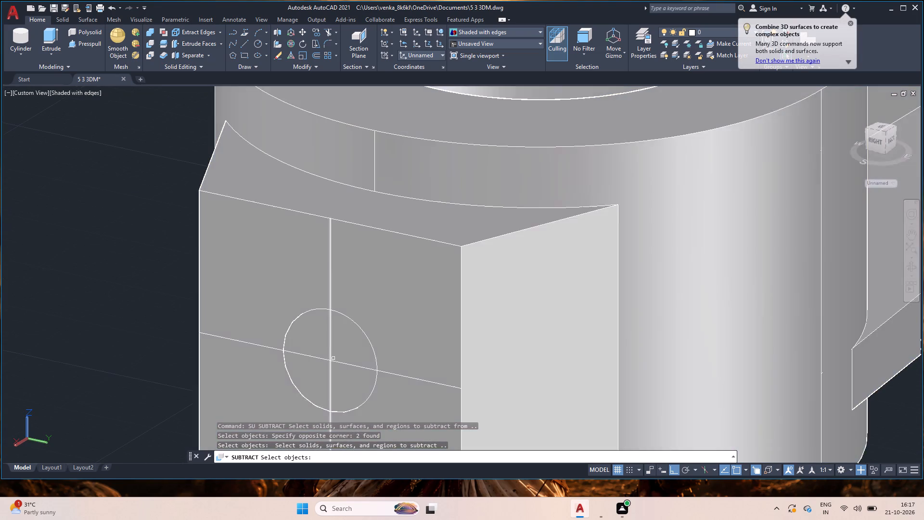
click(341, 355)
click(365, 397)
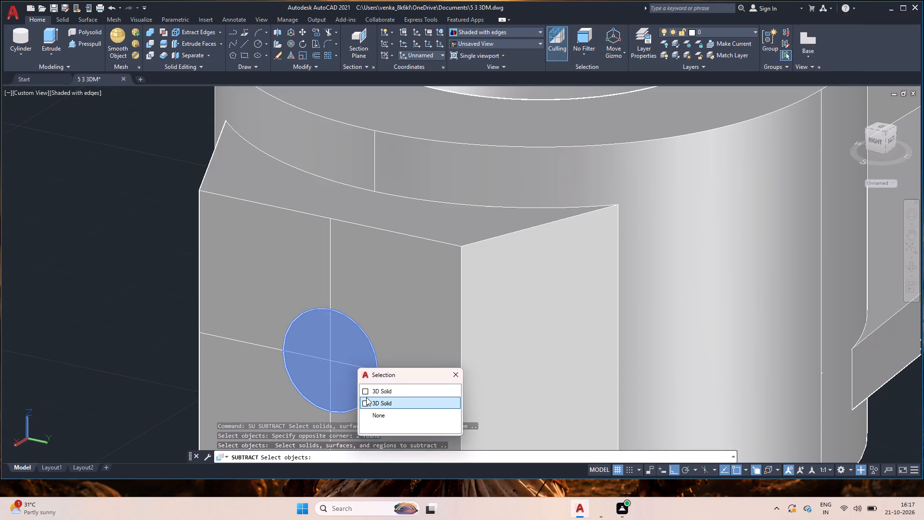
click(382, 407)
scroll(172, 335, down, 2)
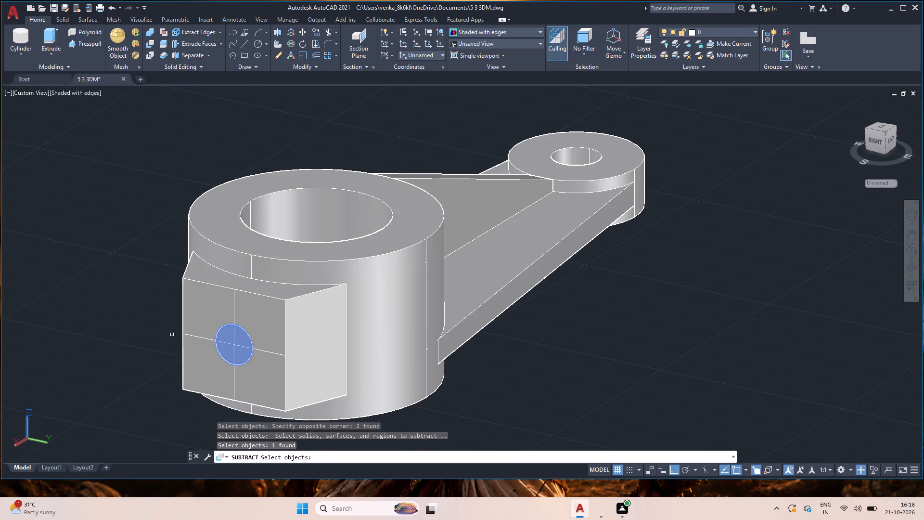
key(space)
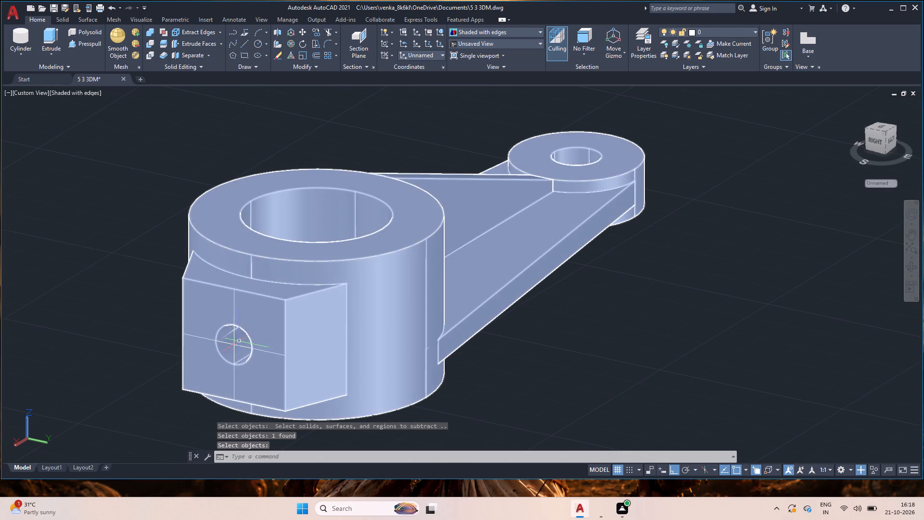
click(913, 268)
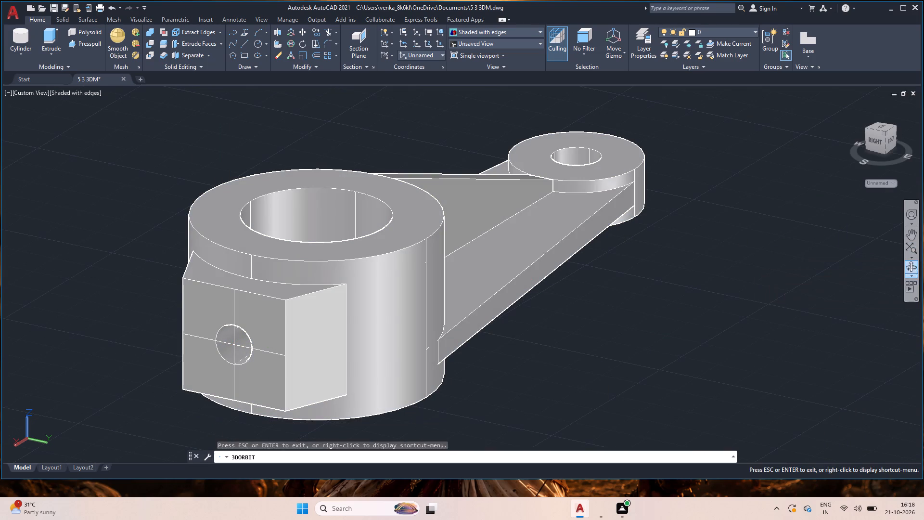
drag(749, 313, 795, 294)
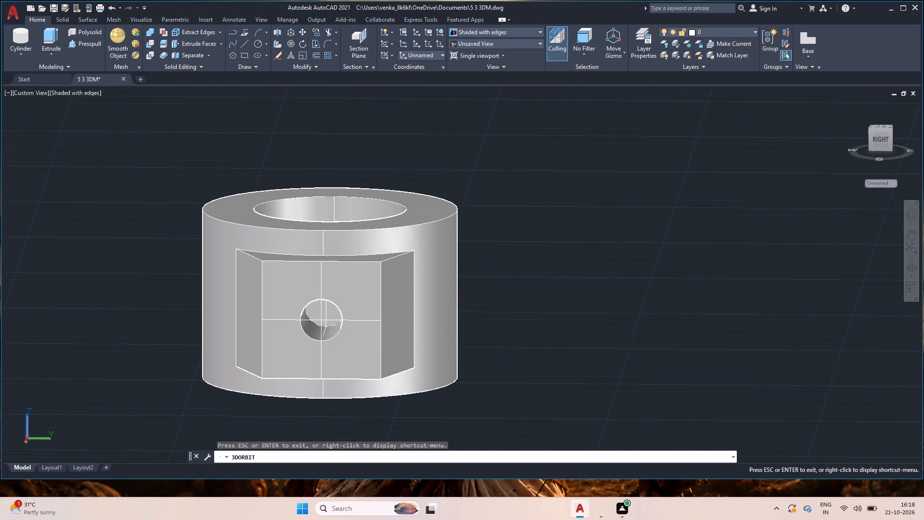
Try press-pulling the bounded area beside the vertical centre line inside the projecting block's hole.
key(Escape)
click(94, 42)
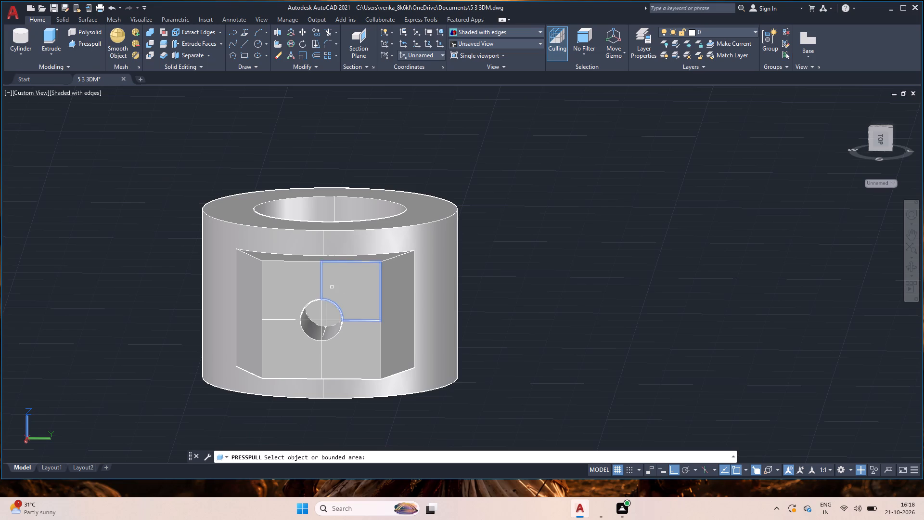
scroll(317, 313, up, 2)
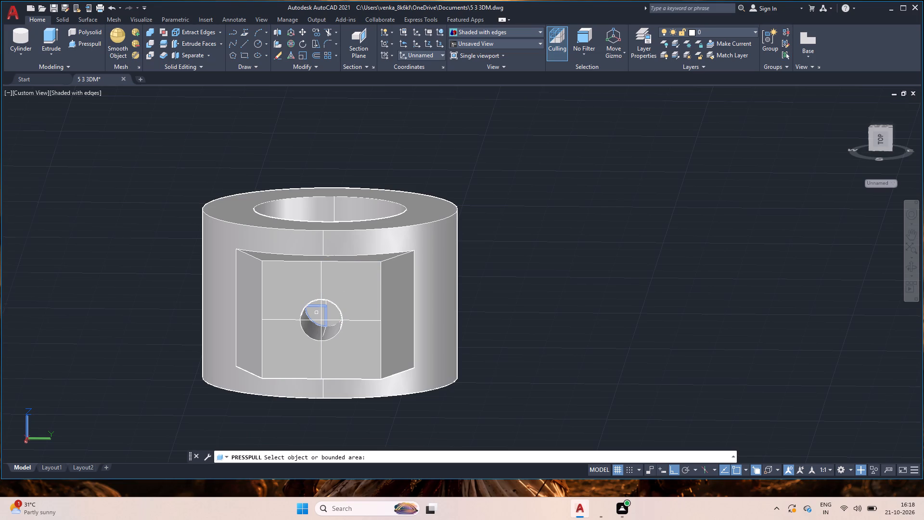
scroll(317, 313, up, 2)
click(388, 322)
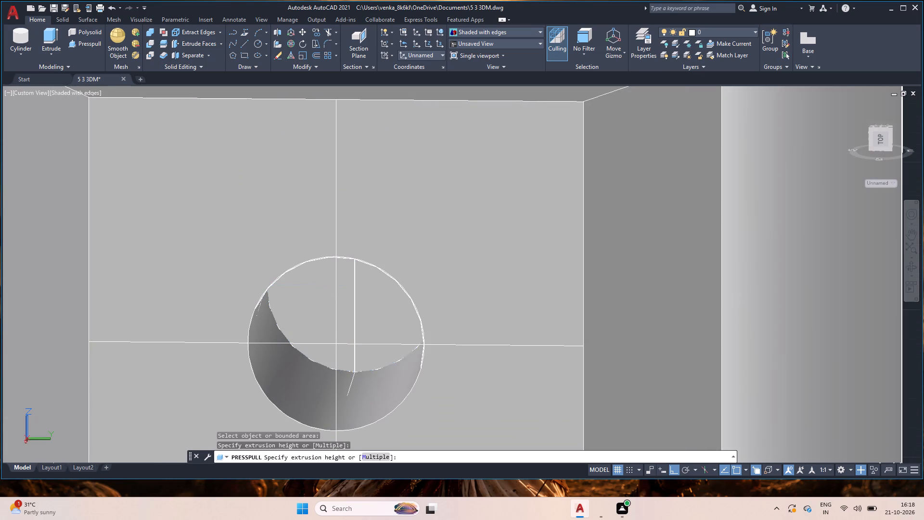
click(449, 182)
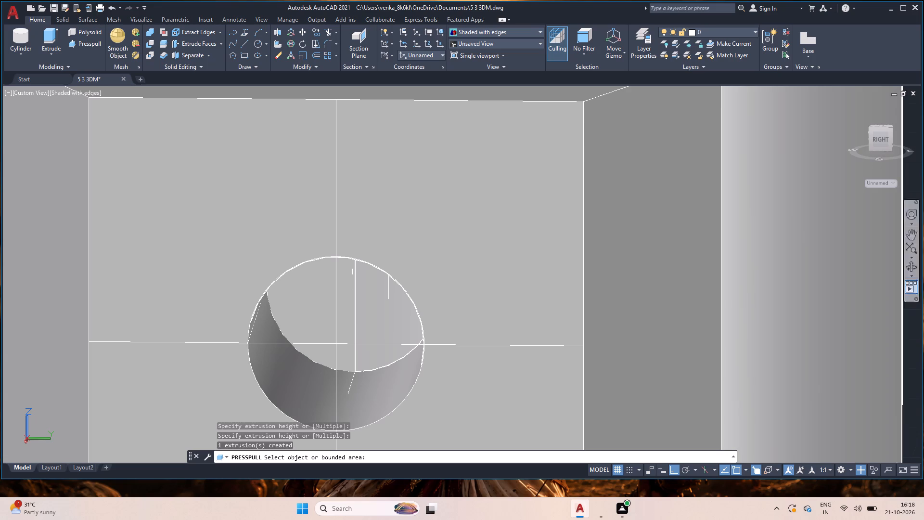
Examine the projecting block's hole, the large bore and the bore's junction with the rib from several angles.
click(911, 265)
drag(894, 272, 688, 338)
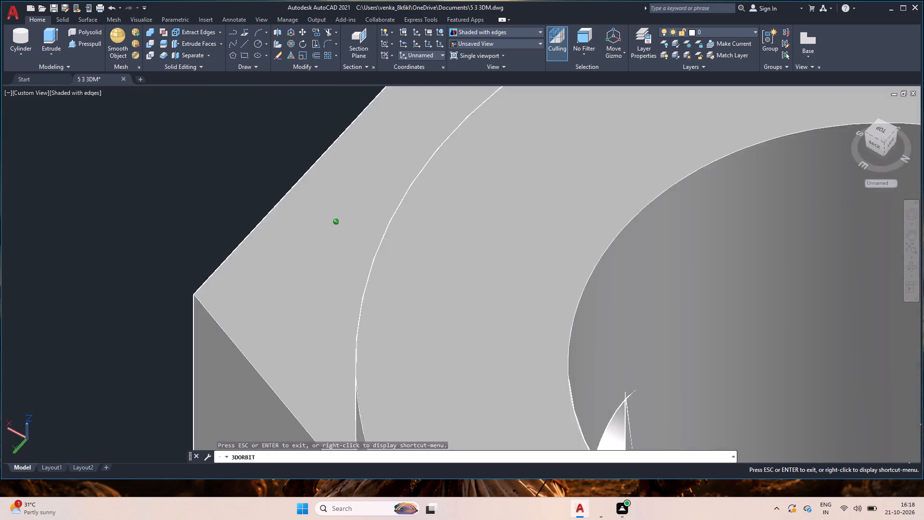
drag(688, 338, 628, 384)
middle_drag(629, 381, 713, 130)
drag(620, 404, 814, 375)
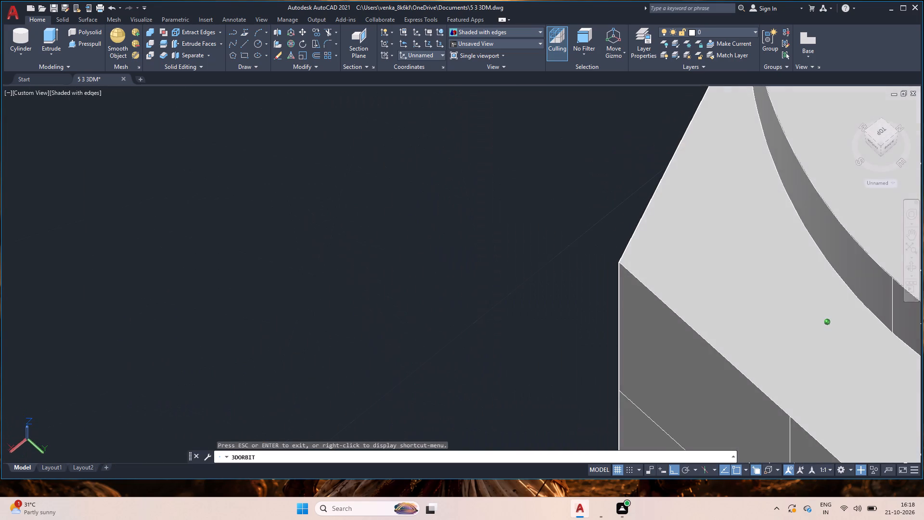
drag(814, 375, 825, 337)
middle_drag(832, 302, 633, 261)
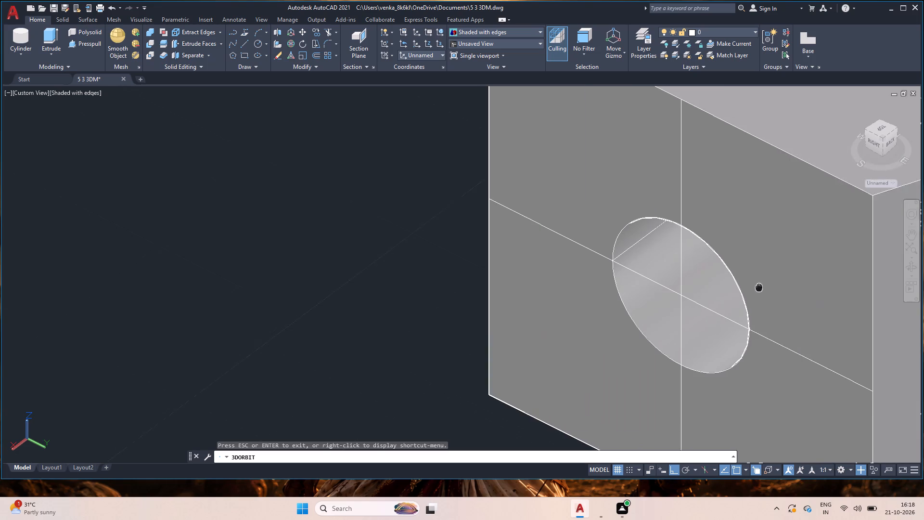
middle_drag(633, 261, 472, 279)
drag(544, 325, 605, 294)
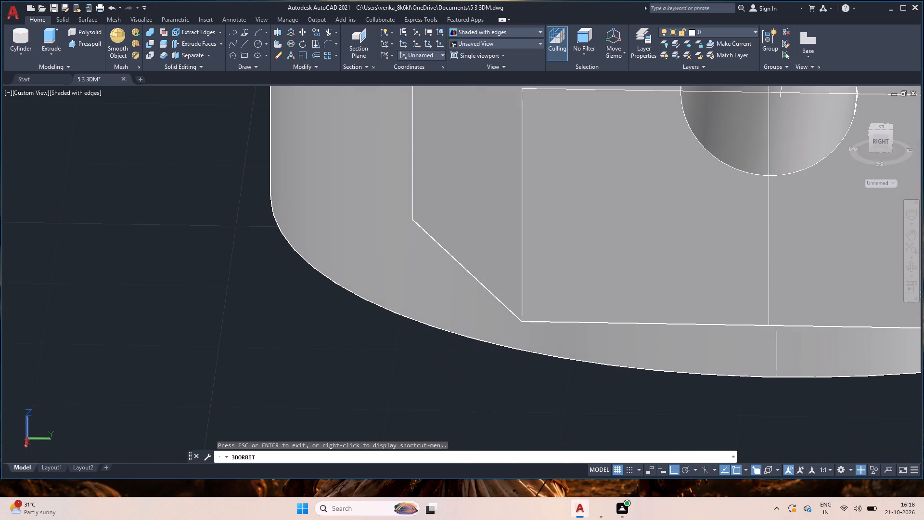
middle_drag(612, 247, 443, 354)
drag(457, 351, 462, 345)
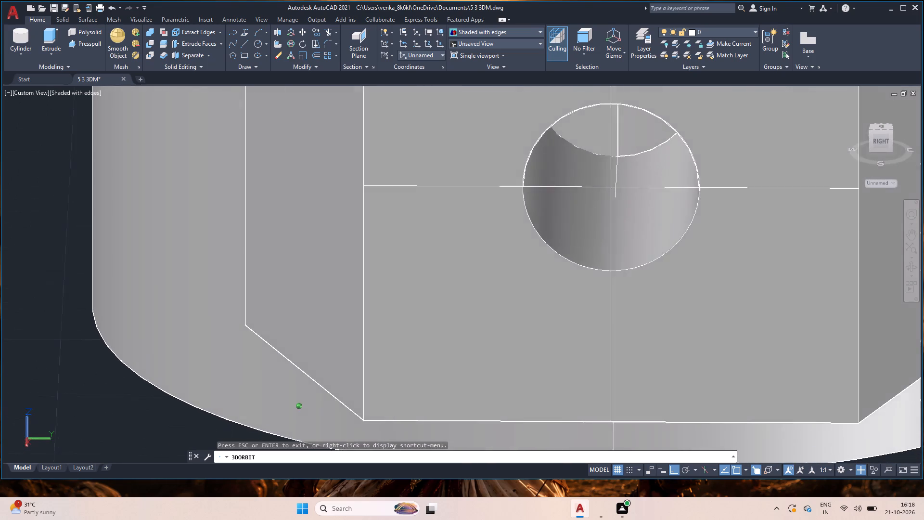
drag(462, 345, 465, 317)
middle_drag(502, 252, 358, 397)
drag(503, 381, 499, 381)
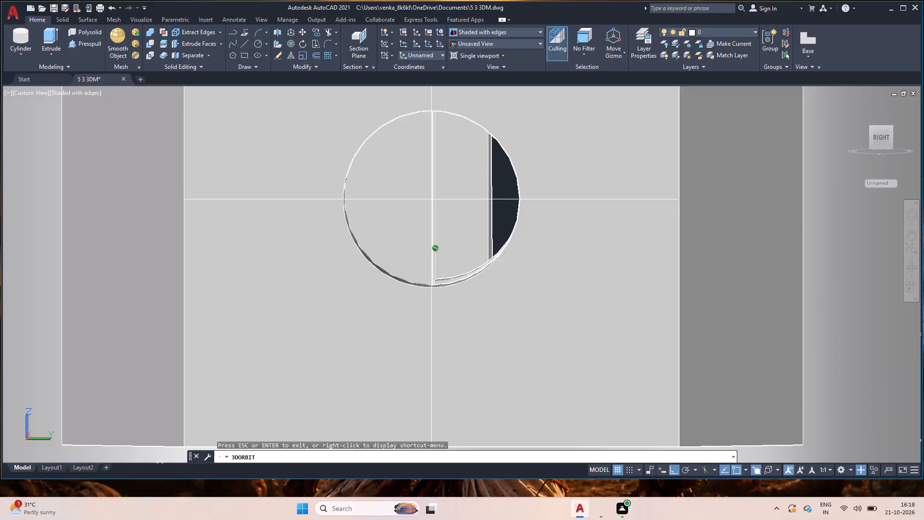
drag(499, 381, 491, 381)
drag(490, 381, 496, 388)
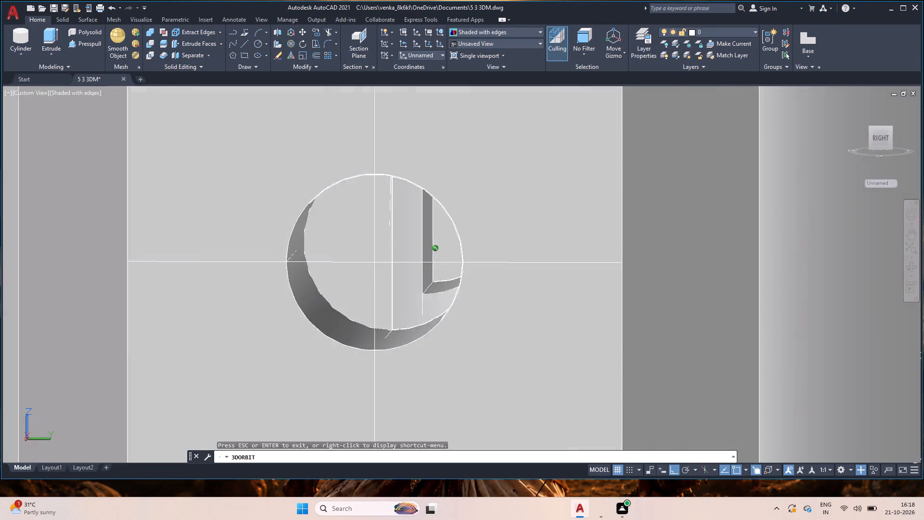
drag(496, 388, 499, 414)
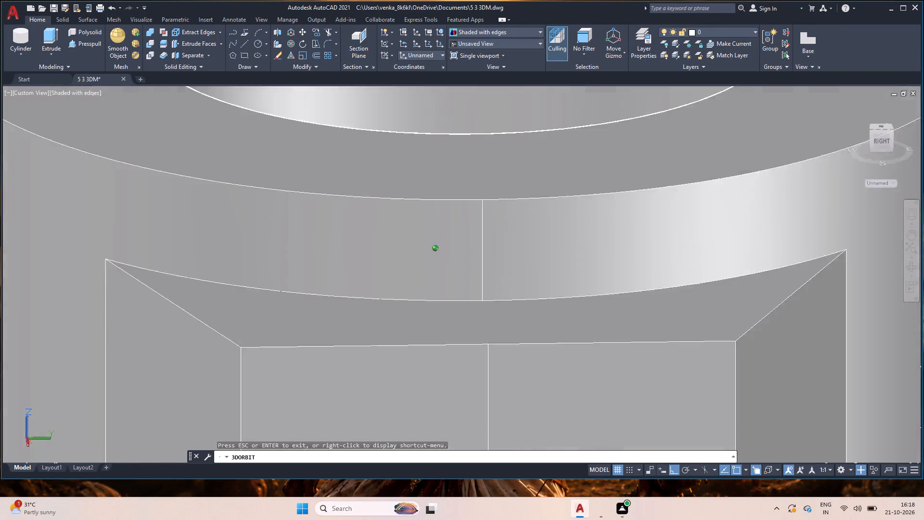
drag(499, 414, 331, 404)
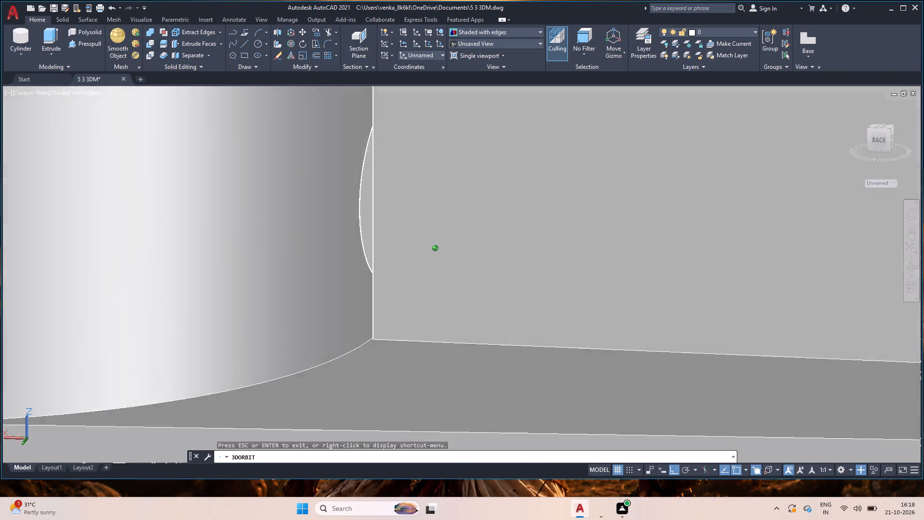
drag(331, 404, 336, 414)
scroll(455, 387, down, 8)
scroll(490, 359, down, 2)
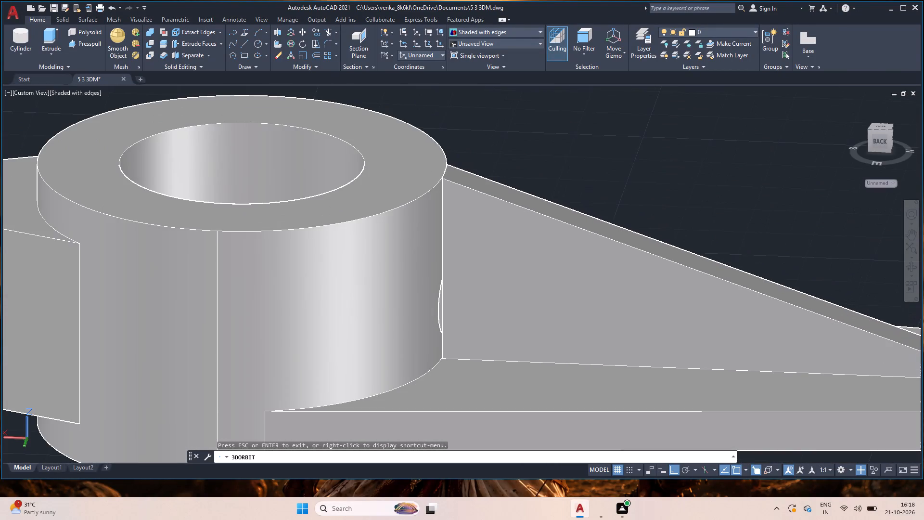
drag(459, 347, 457, 388)
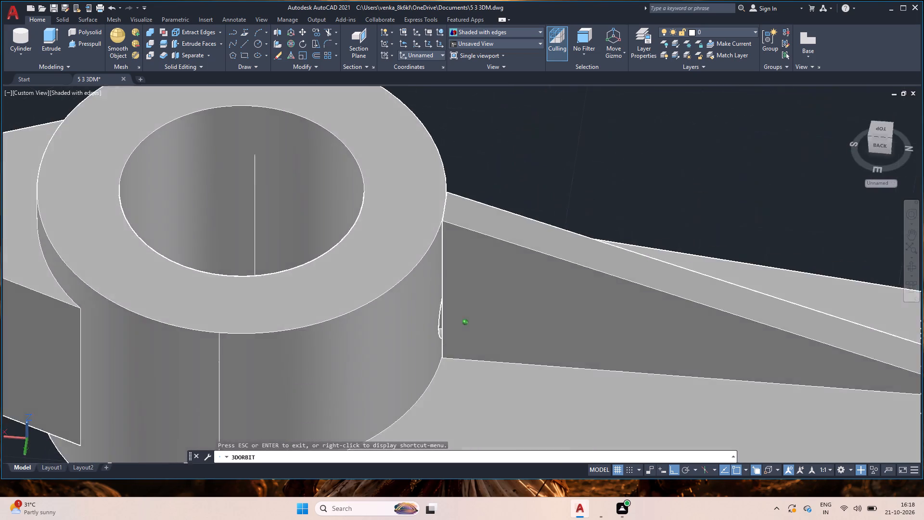
drag(457, 388, 424, 437)
scroll(442, 431, down, 8)
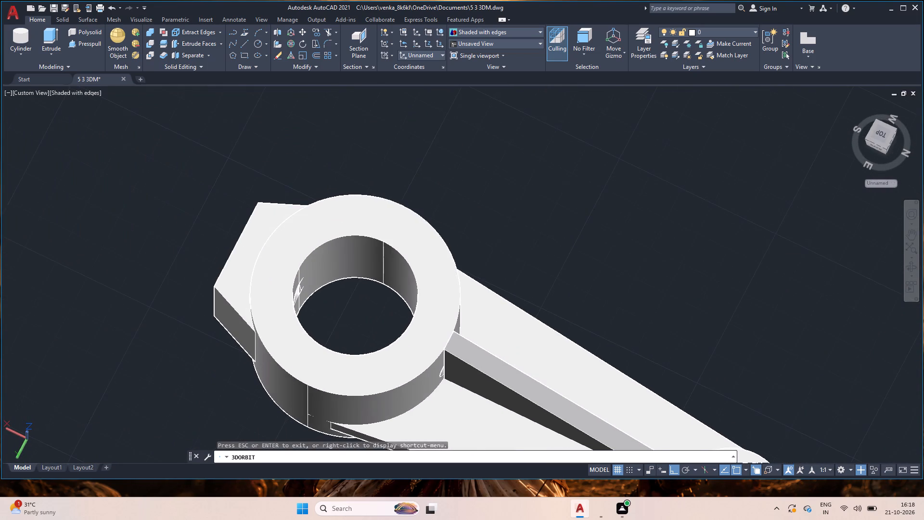
scroll(651, 334, down, 7)
key(Escape)
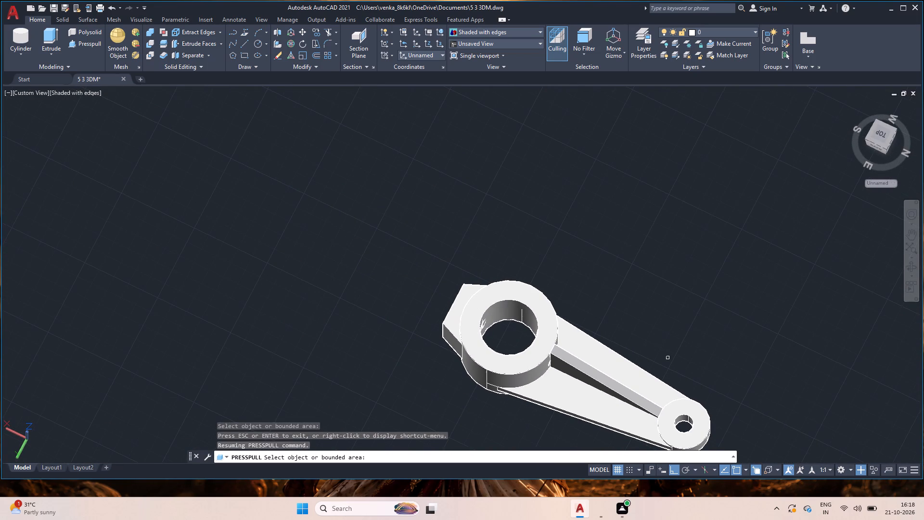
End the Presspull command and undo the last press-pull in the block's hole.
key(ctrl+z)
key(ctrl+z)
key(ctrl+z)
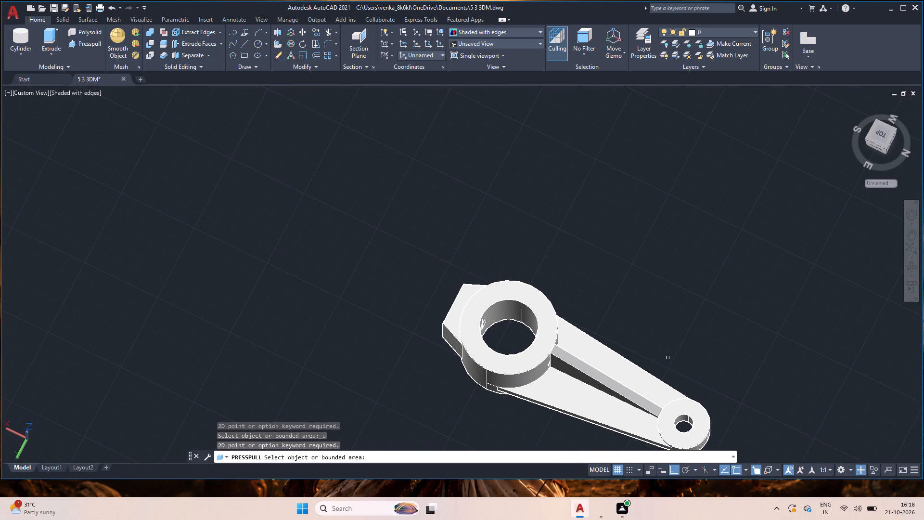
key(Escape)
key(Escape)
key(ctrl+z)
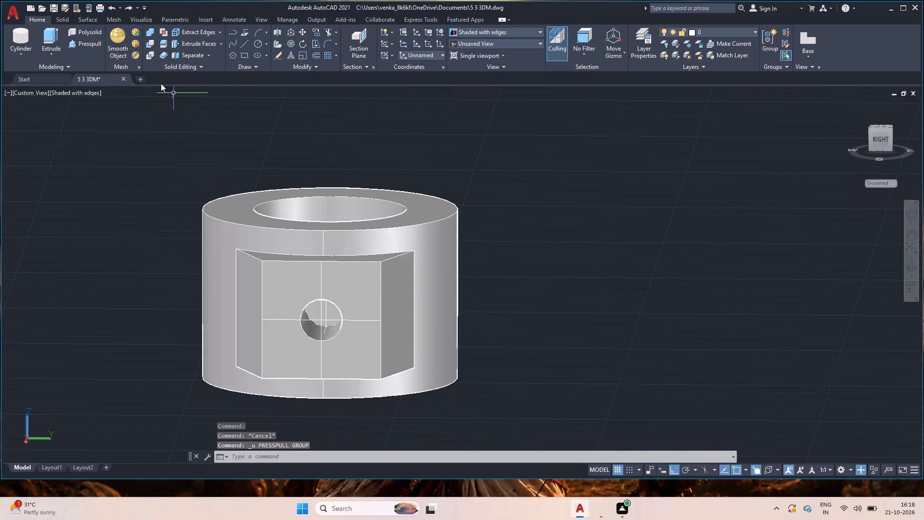
Press-pull the bounded area on one side of the vertical centre line inside the block's hole, into the middle of the large bore.
click(86, 42)
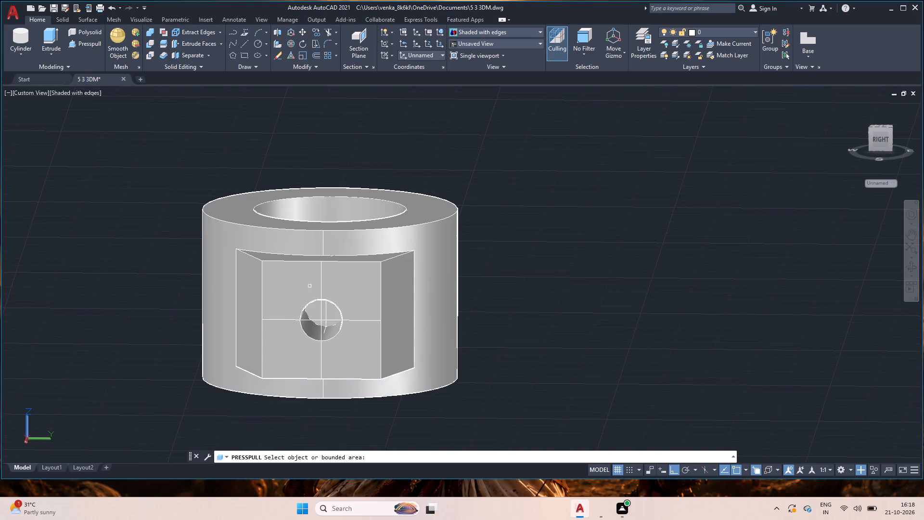
scroll(314, 310, up, 5)
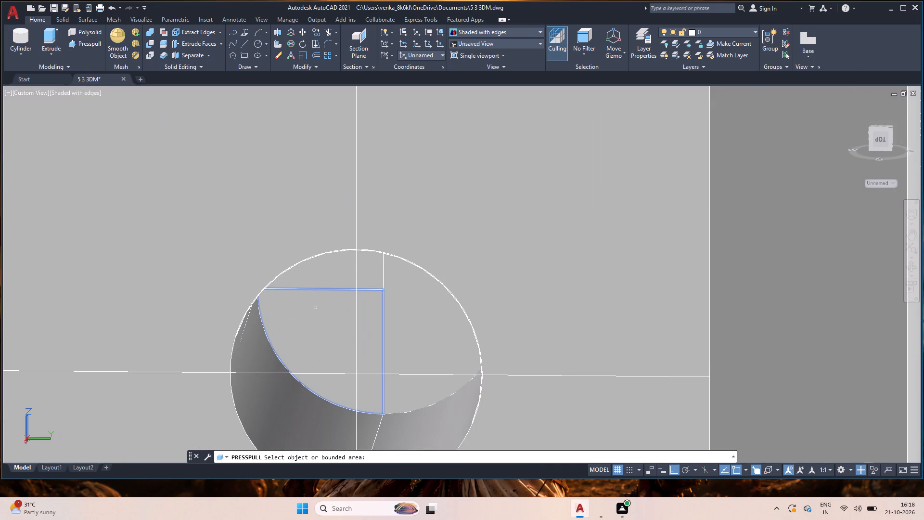
click(424, 320)
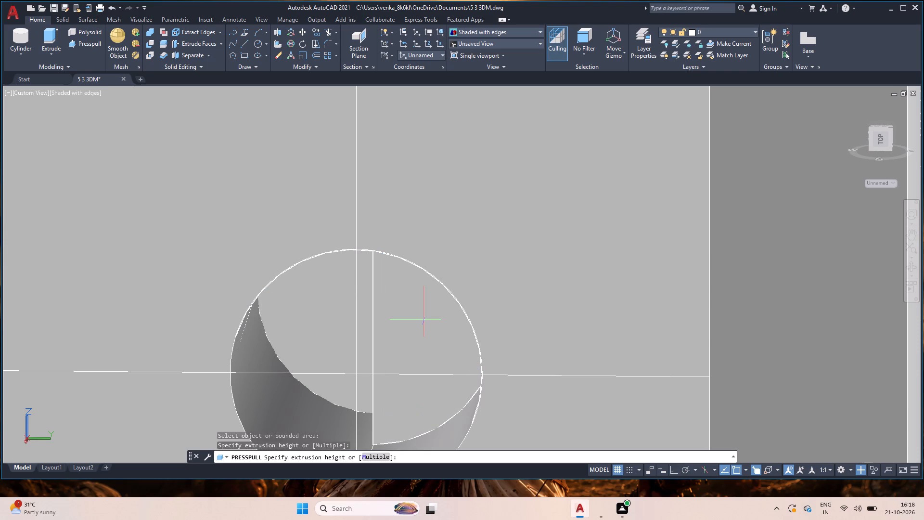
scroll(424, 320, down, 4)
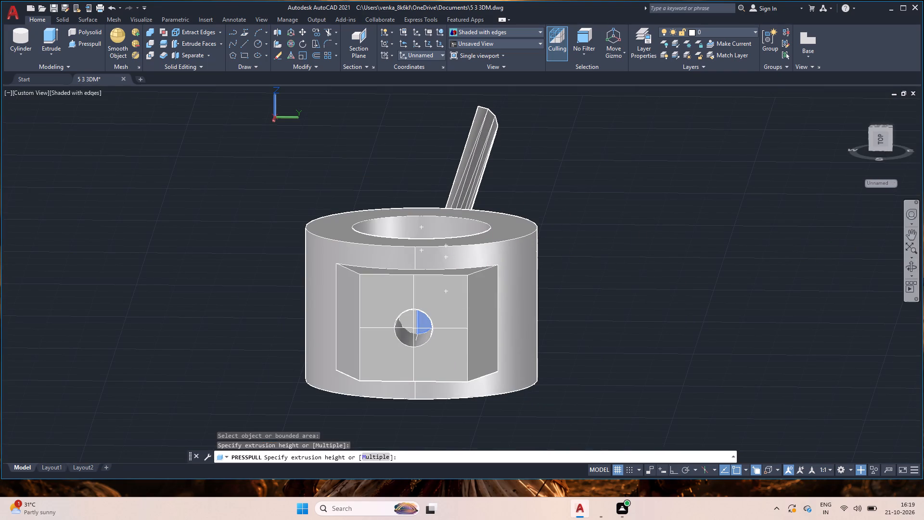
click(911, 269)
drag(834, 273, 730, 377)
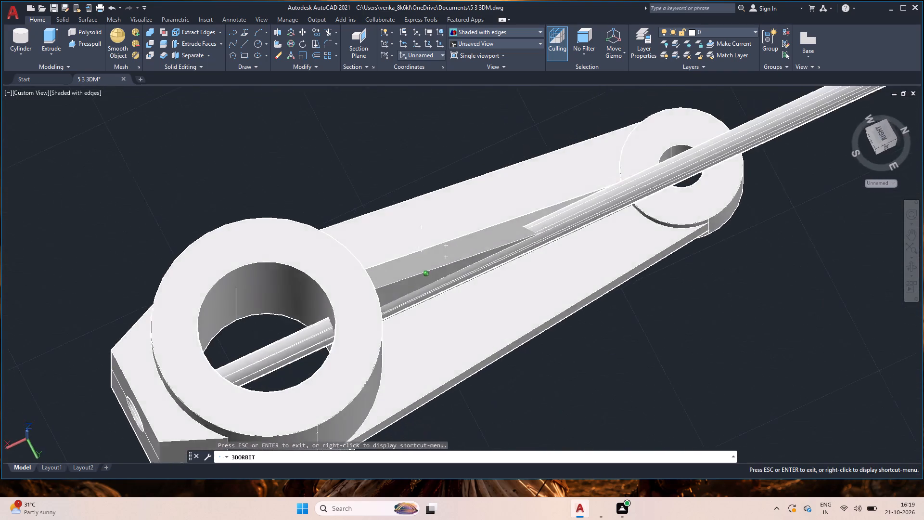
drag(730, 377, 717, 393)
key(Escape)
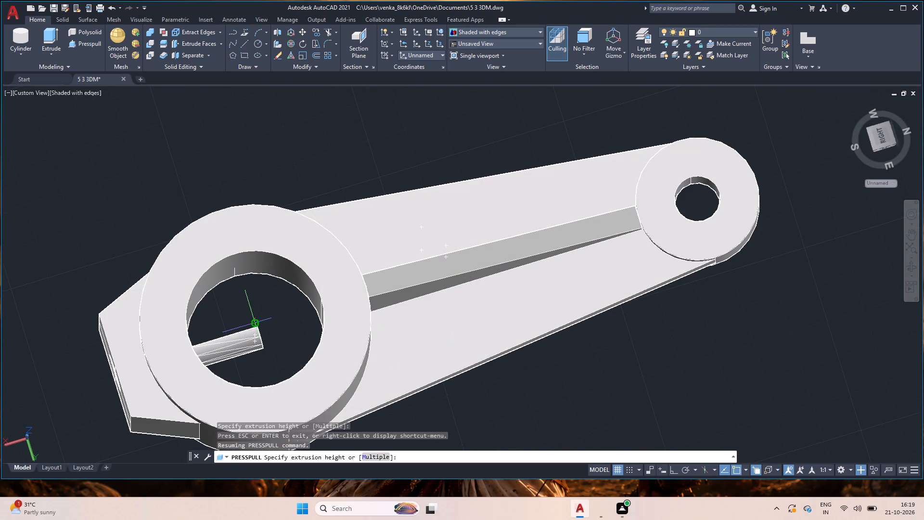
click(250, 327)
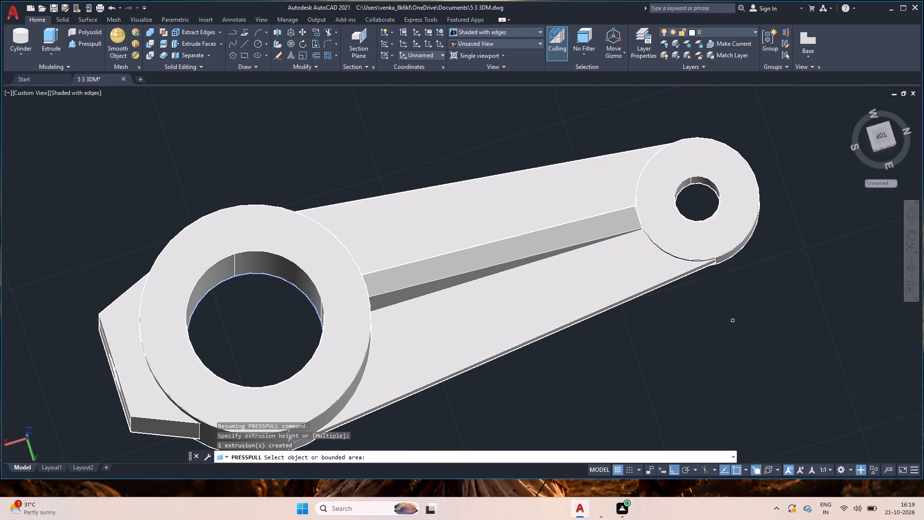
Press-pull the area on the other side of the vertical centre line inside the block's hole into the large bore.
click(911, 271)
drag(739, 337, 836, 235)
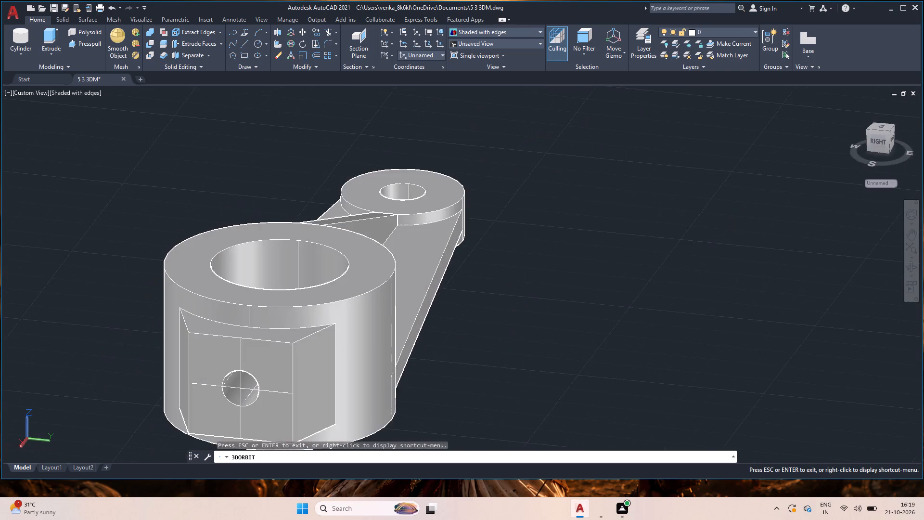
drag(588, 350, 617, 316)
key(Escape)
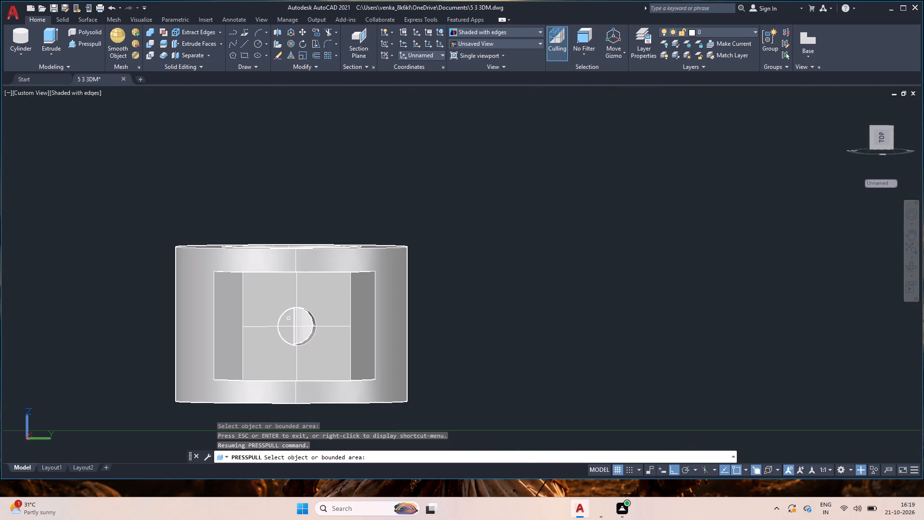
click(289, 319)
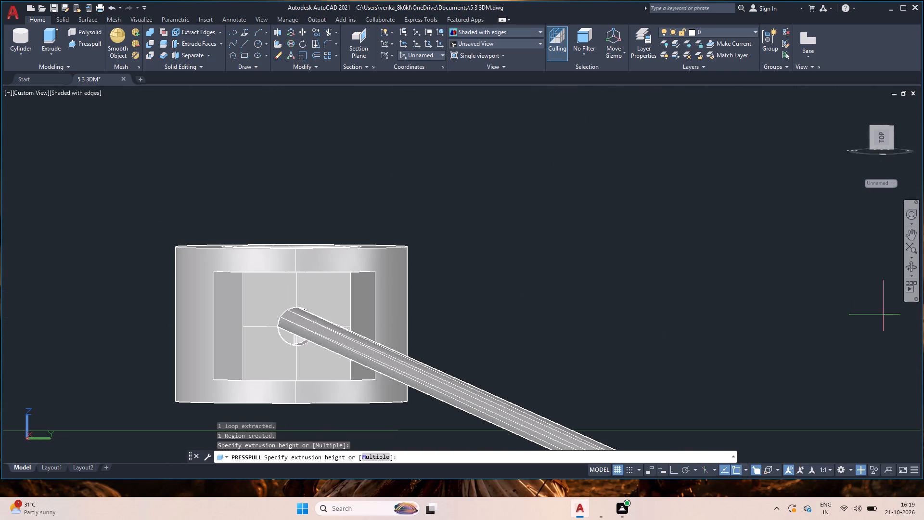
click(911, 266)
drag(628, 364, 531, 426)
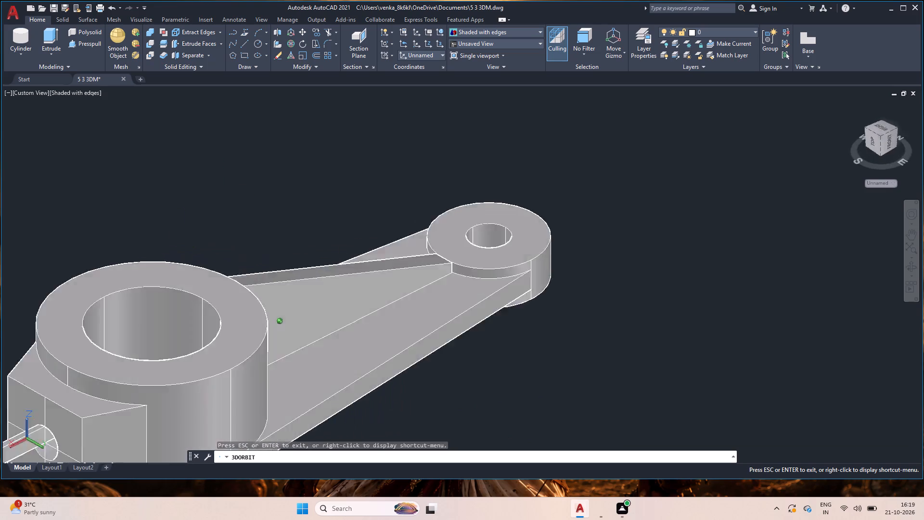
drag(531, 426, 516, 437)
middle_drag(539, 417, 762, 414)
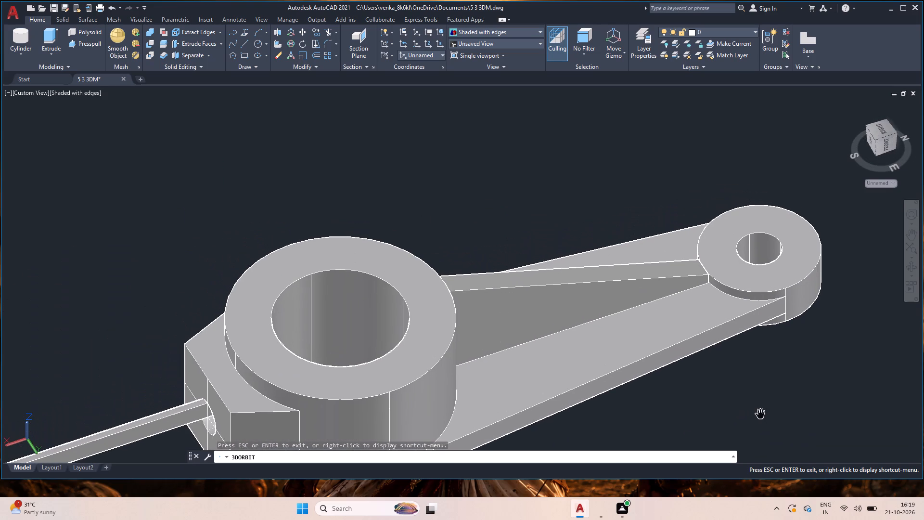
drag(681, 395, 685, 425)
key(Escape)
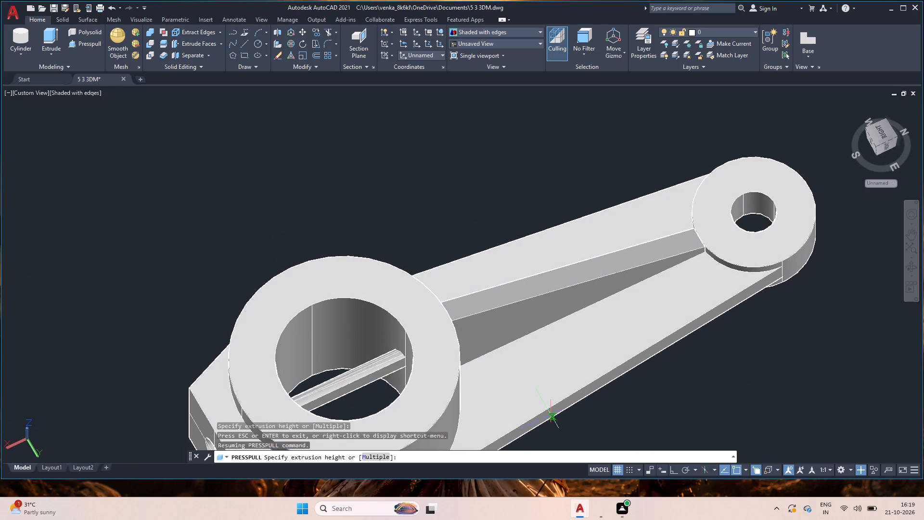
click(345, 383)
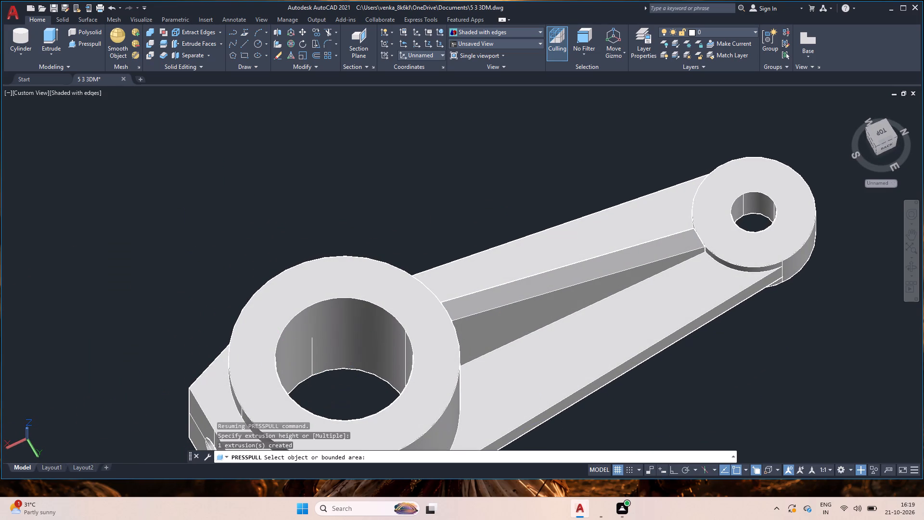
Press-pull the remaining lower bounded area inside the projecting block's hole through into the large bore.
click(910, 268)
drag(799, 407, 831, 303)
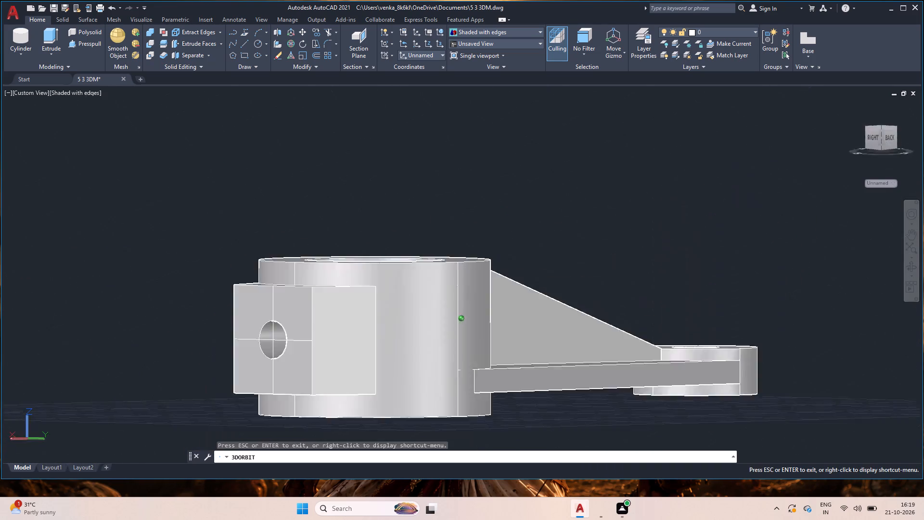
drag(831, 303, 903, 309)
key(Escape)
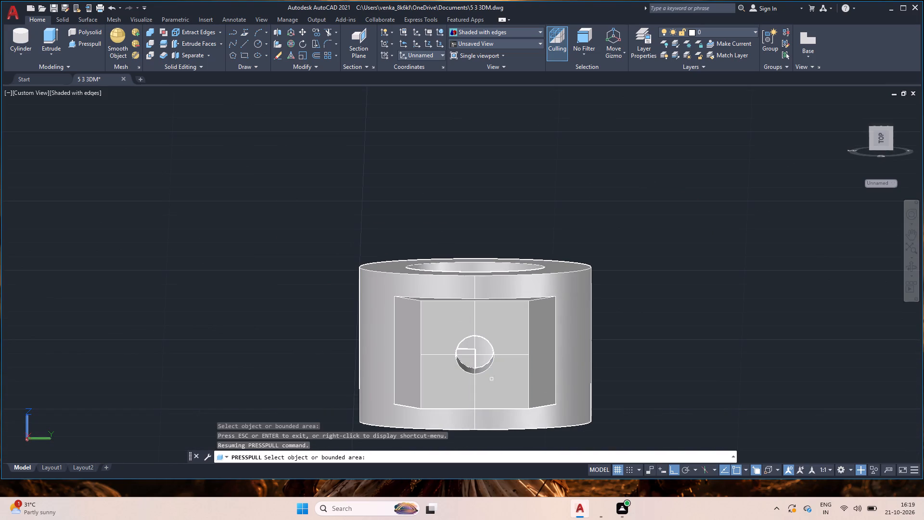
click(468, 362)
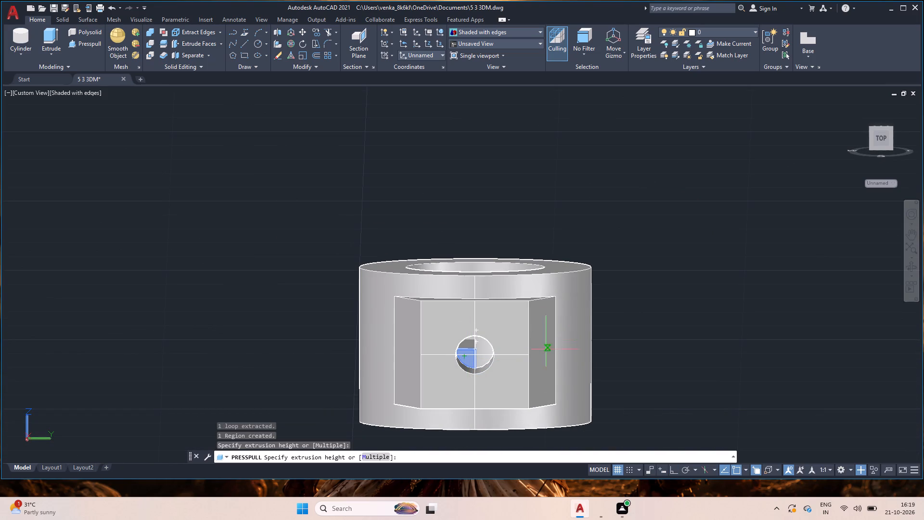
click(909, 266)
drag(829, 294, 684, 397)
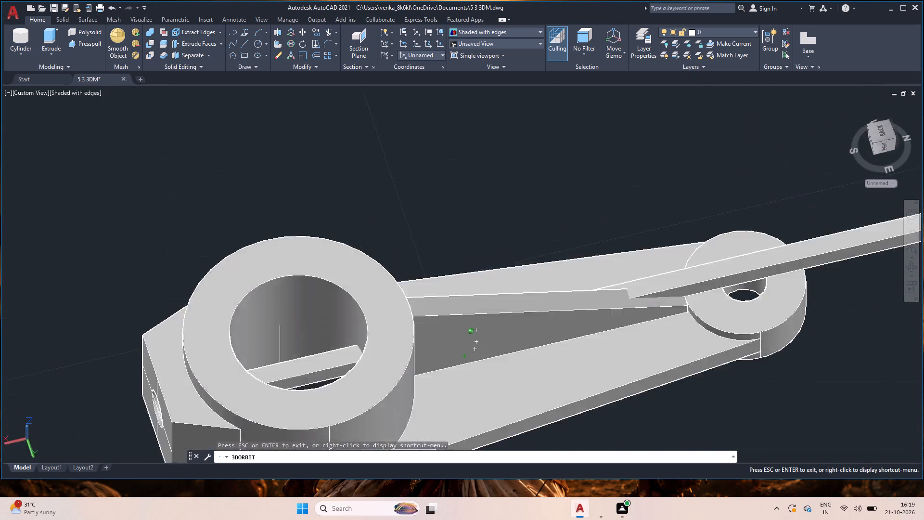
drag(684, 397, 669, 407)
key(Escape)
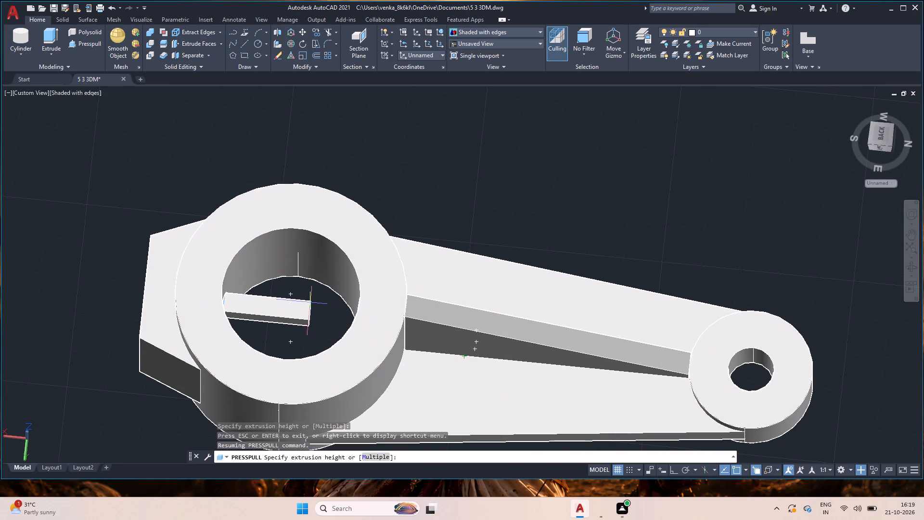
click(291, 307)
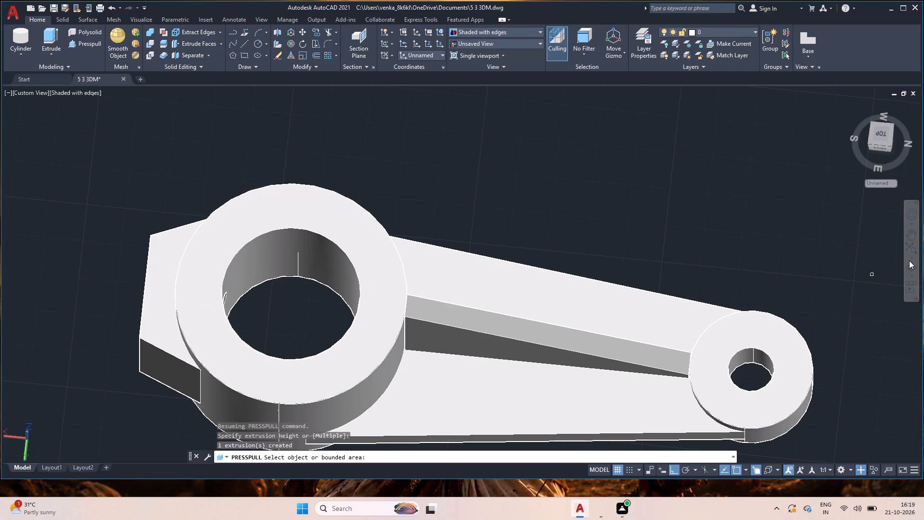
Examine the block's hole from inside the large bore and from the block's front face, ending the Presspull command.
click(912, 264)
drag(786, 286, 696, 265)
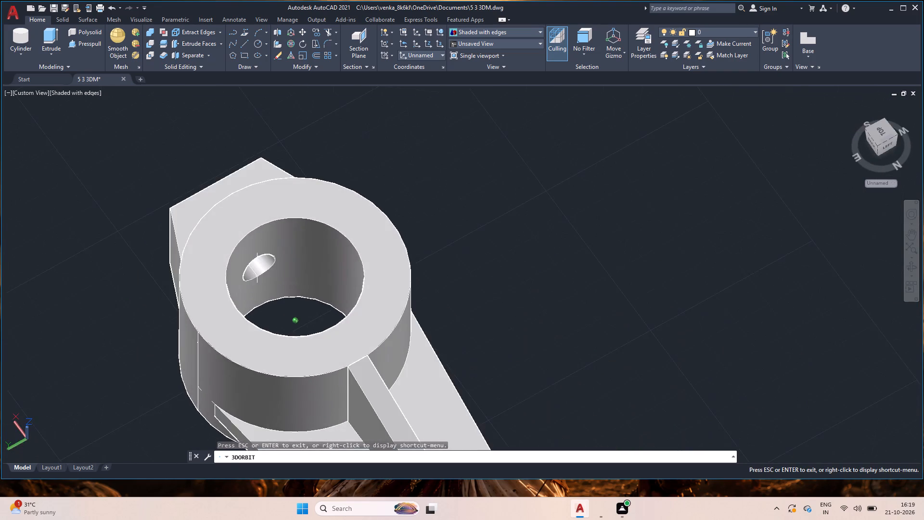
drag(696, 265, 695, 265)
drag(689, 258, 719, 274)
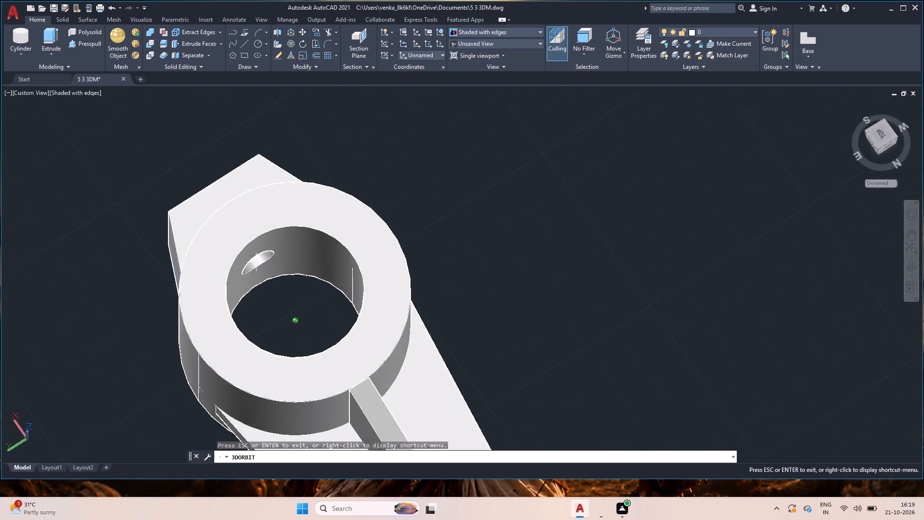
drag(719, 274, 731, 272)
drag(611, 337, 754, 301)
drag(689, 363, 763, 307)
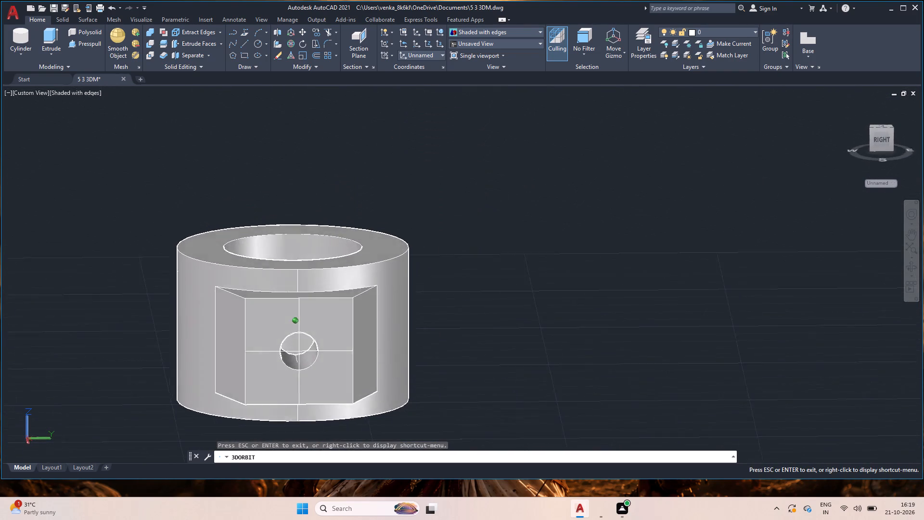
drag(763, 307, 774, 320)
key(Escape)
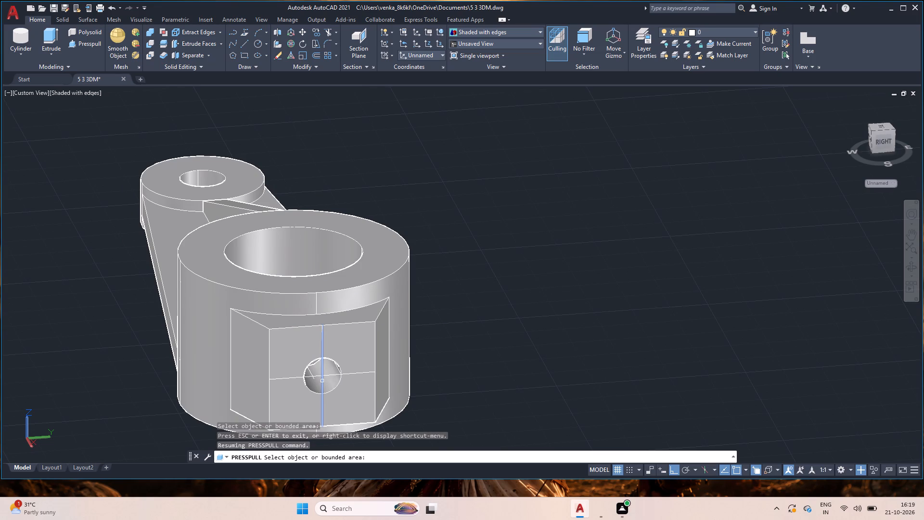
key(Escape)
Erase the centre lines and leftover edge lines on the projecting block's front face, keeping the lever solid.
click(333, 380)
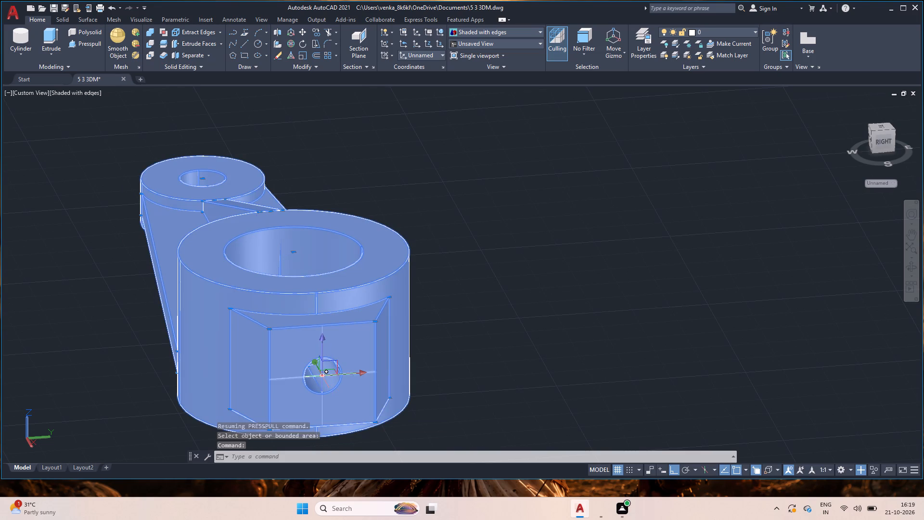
key(Escape)
click(464, 381)
click(185, 324)
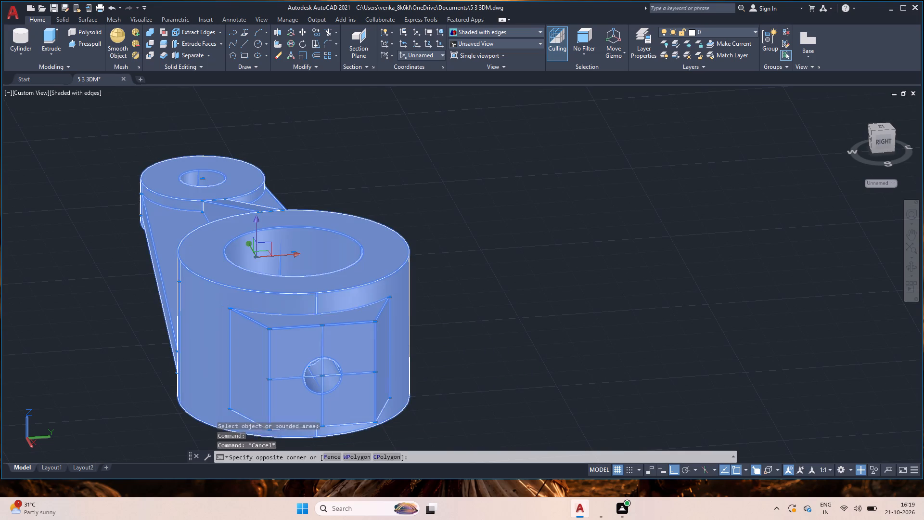
shift+click(397, 252)
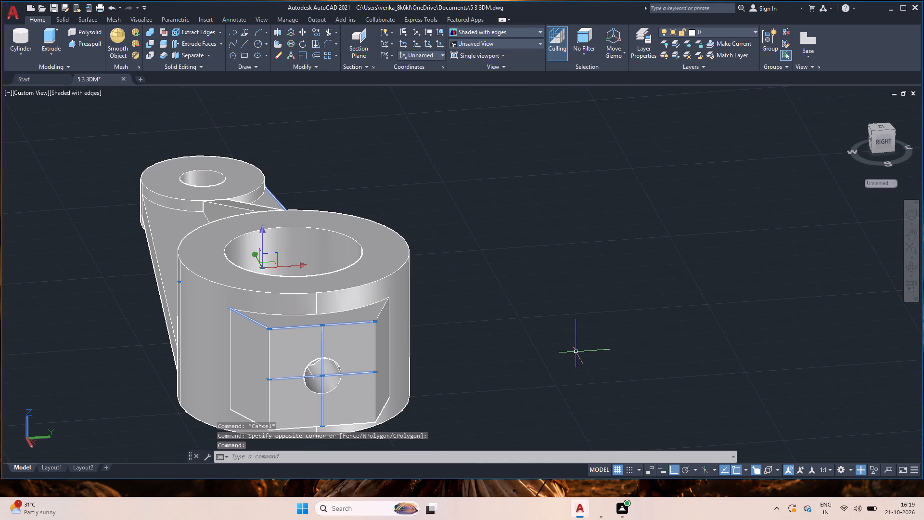
key(Delete)
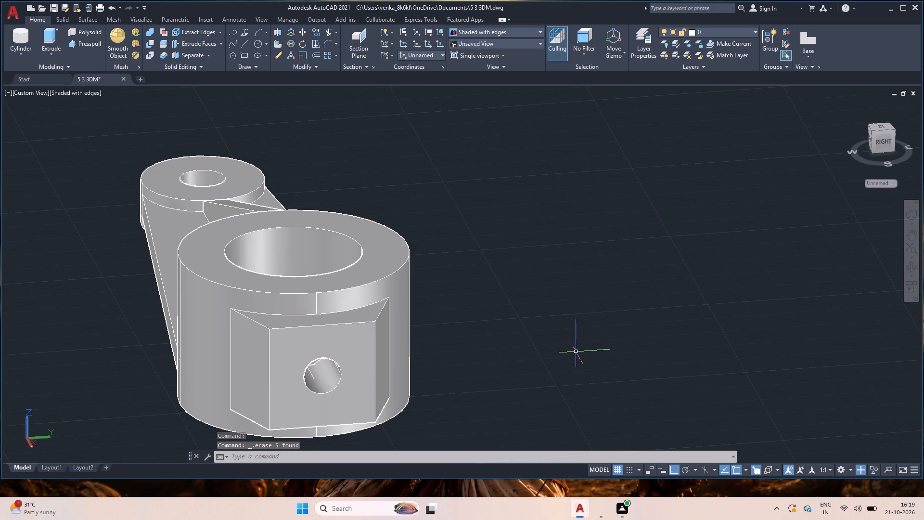
Erase the remaining loose construction lines around the block, arm and bosses, keeping the lever solid.
drag(552, 364, 538, 364)
click(24, 214)
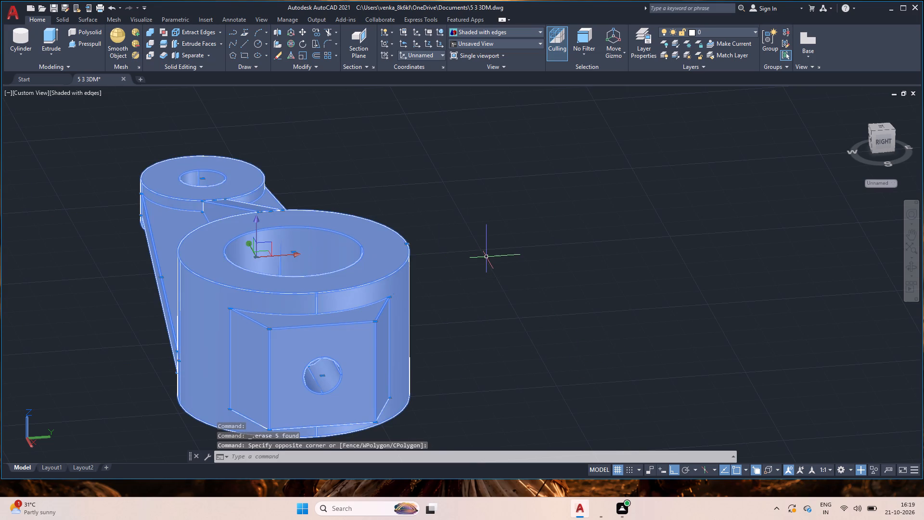
shift+click(398, 283)
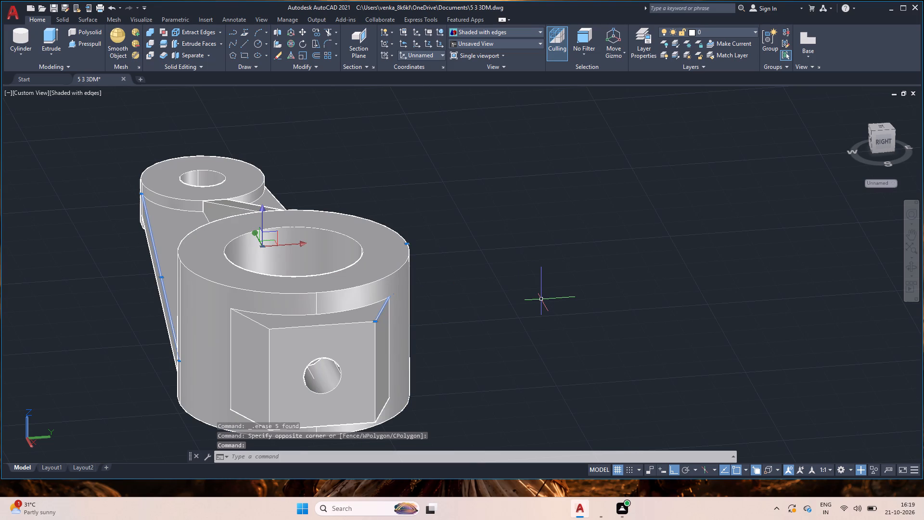
key(Delete)
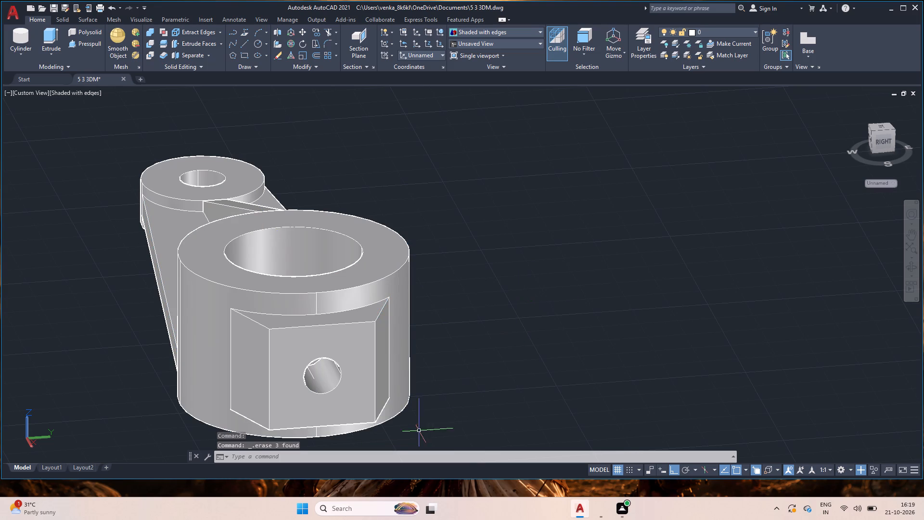
shift+drag(419, 431, 412, 419)
shift+click(86, 117)
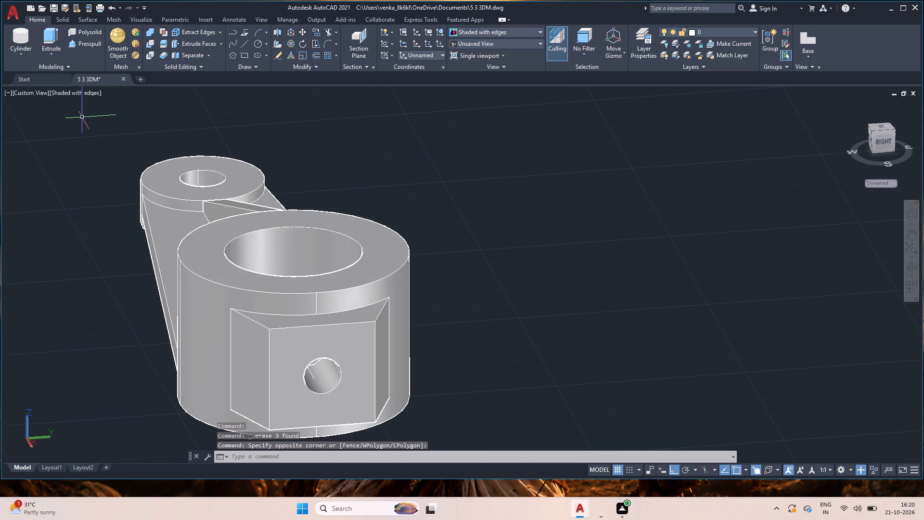
click(427, 432)
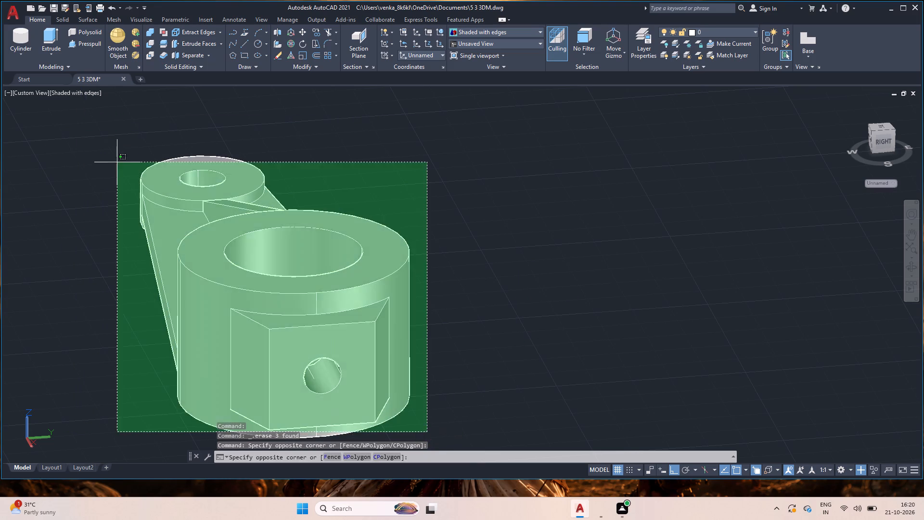
click(52, 121)
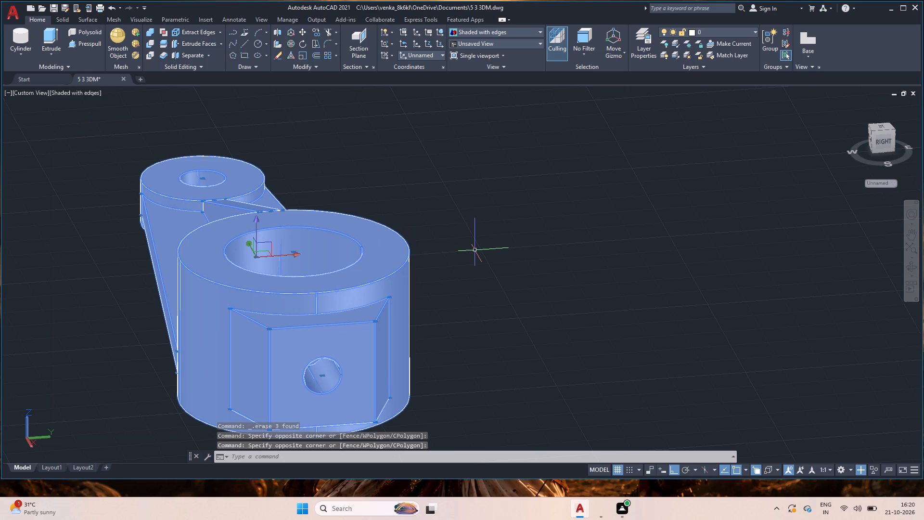
shift+click(414, 259)
shift+click(405, 262)
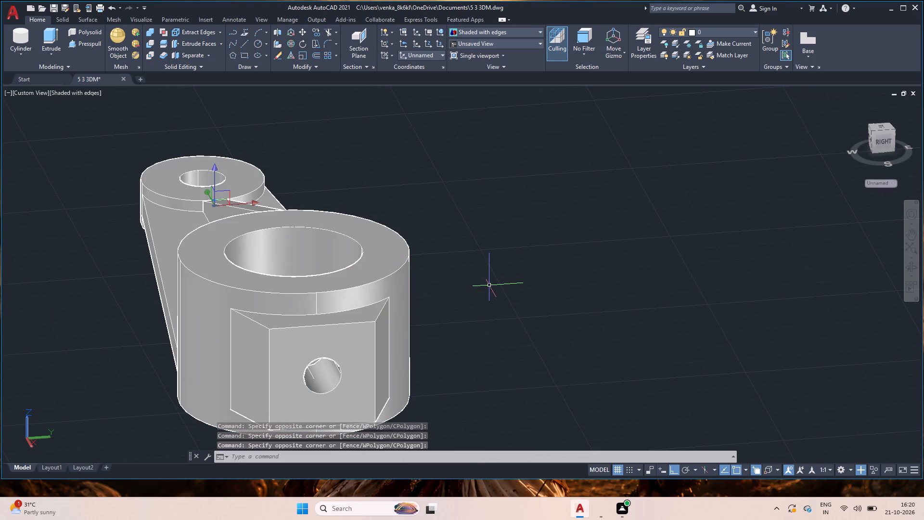
key(Delete)
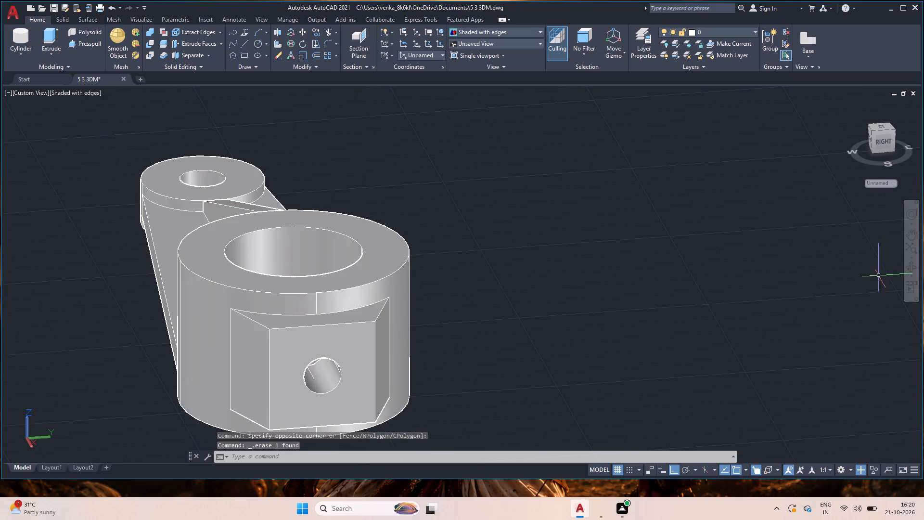
Examine the whole lever from above, below and the sides, checking for remaining loose geometry.
click(908, 269)
drag(774, 326, 775, 376)
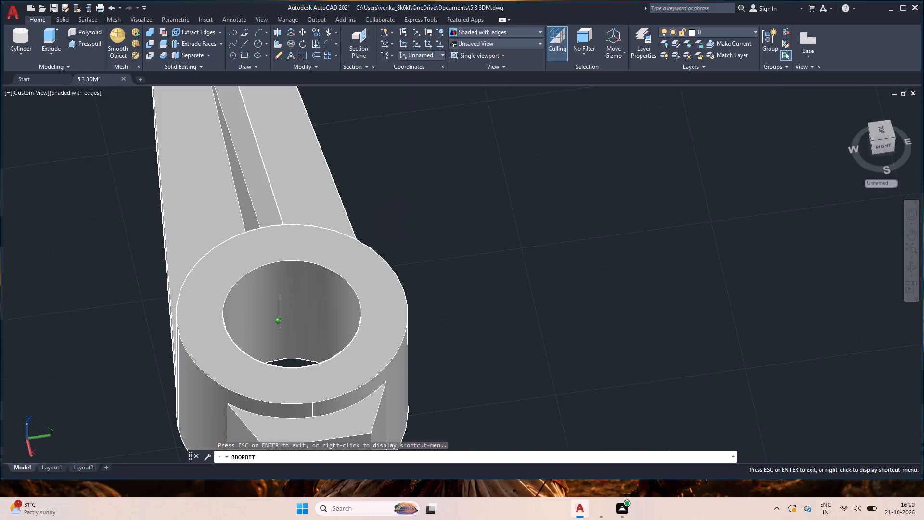
drag(775, 376, 617, 286)
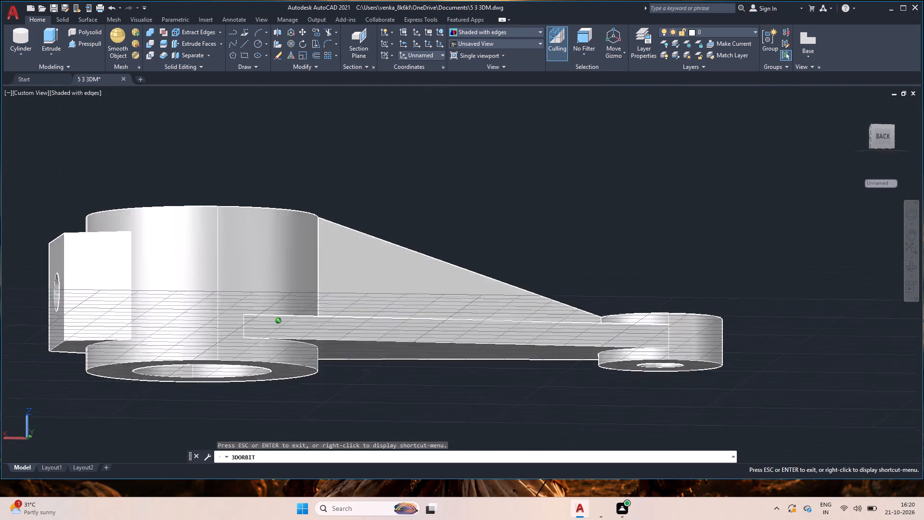
drag(617, 286, 520, 325)
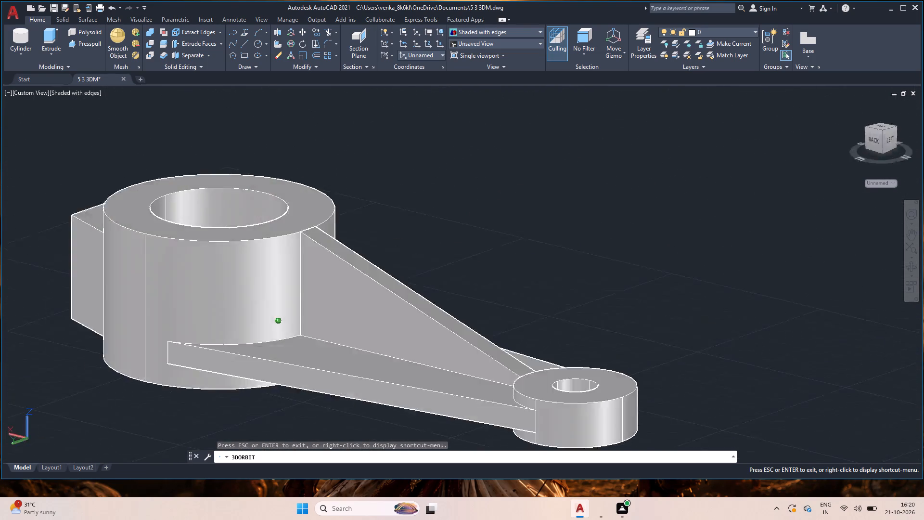
drag(520, 325, 628, 327)
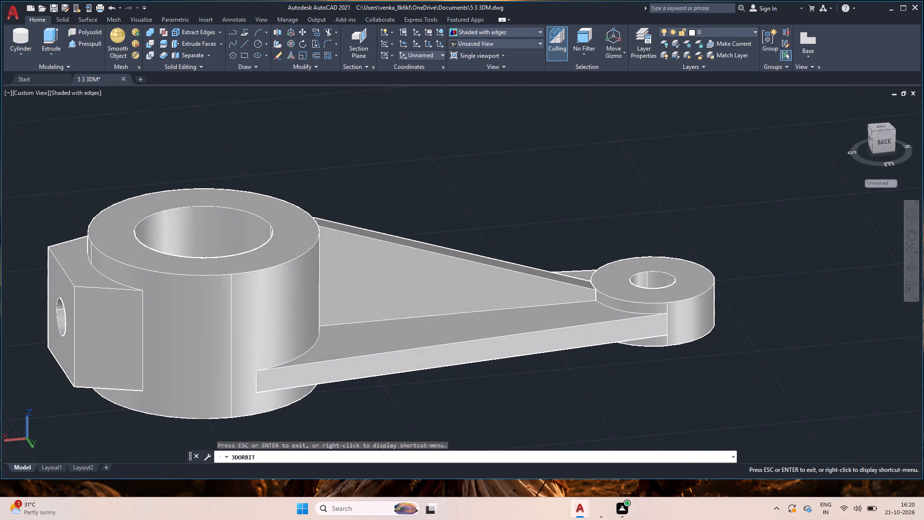
click(111, 317)
key(Escape)
key(Escape)
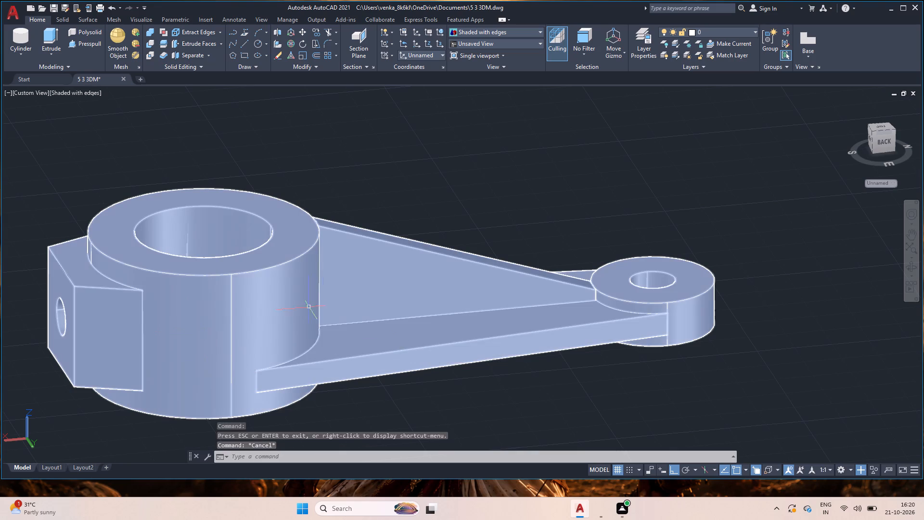
click(309, 308)
key(Escape)
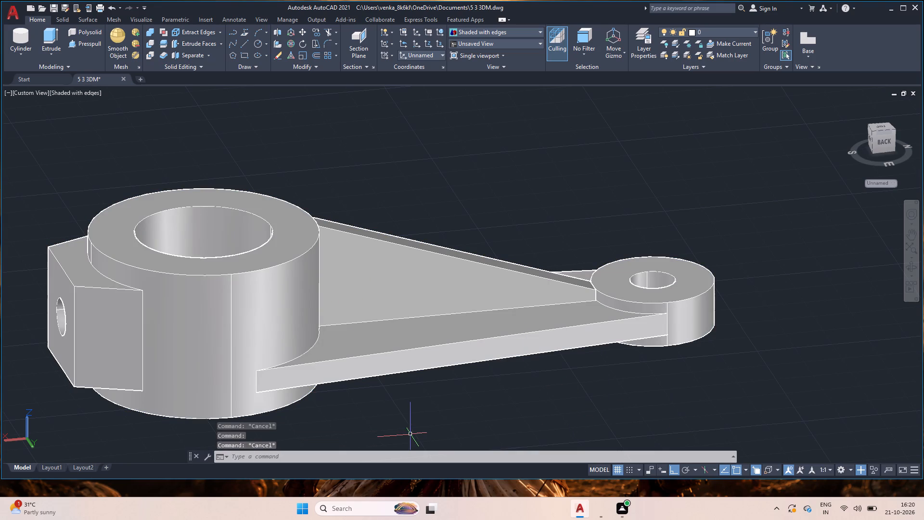
Create a base drawing view of the lever solid from model space on Layout1, placed in the sheet's upper-right area.
click(809, 40)
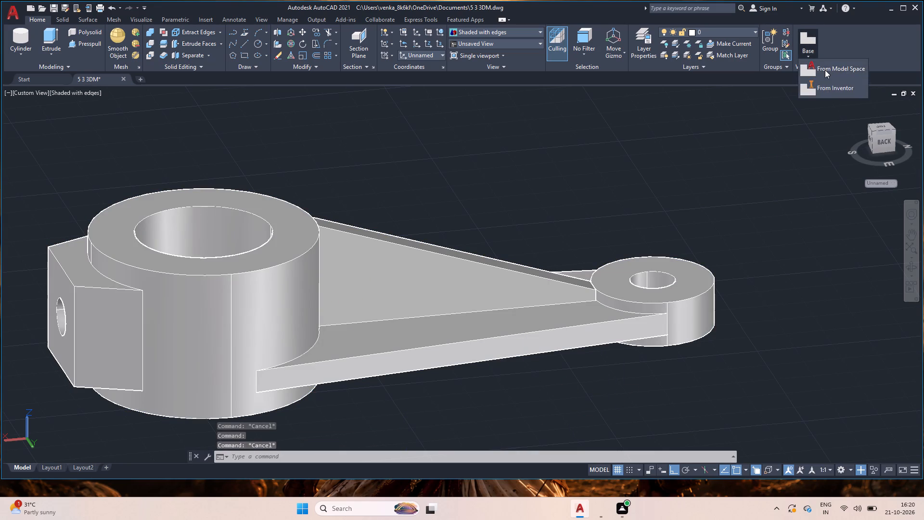
click(825, 69)
click(638, 298)
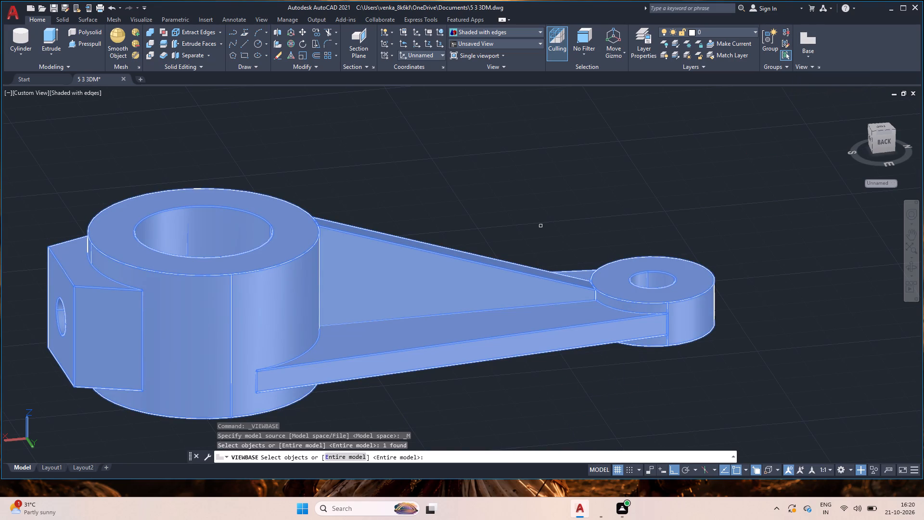
key(Return)
key(Return)
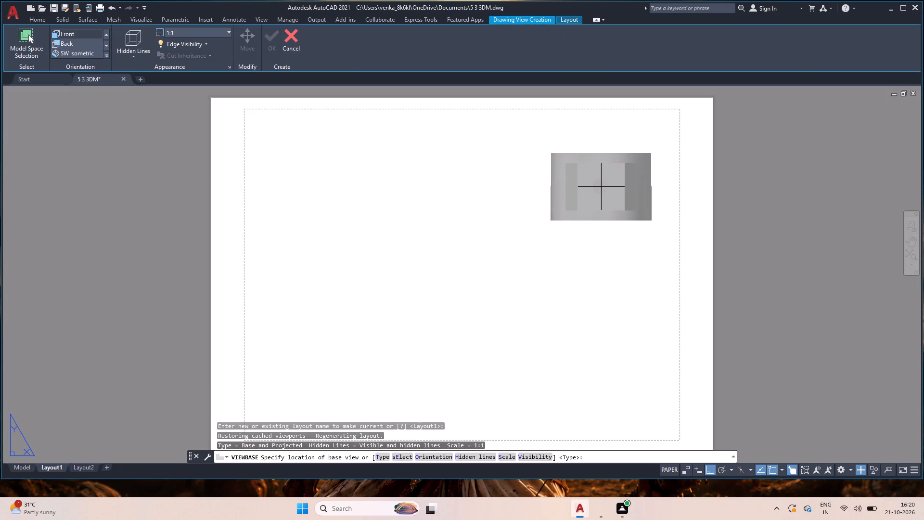
click(601, 187)
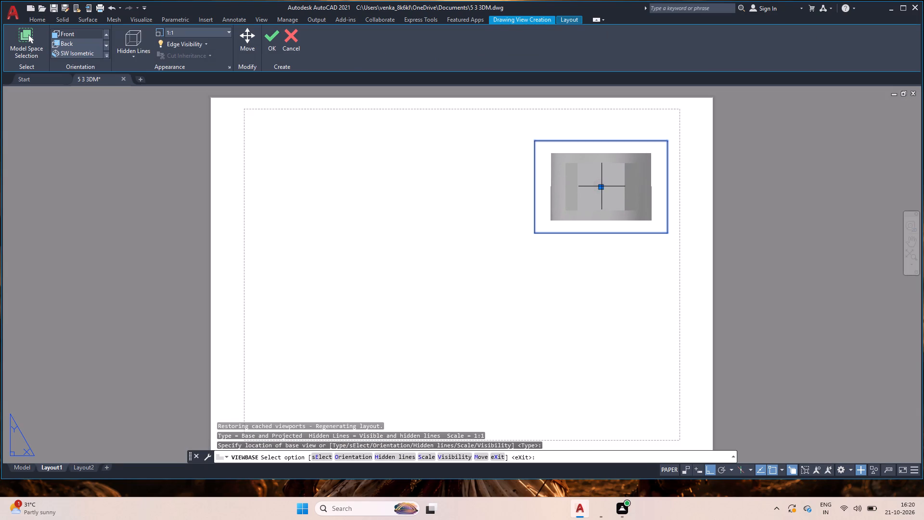
key(Return)
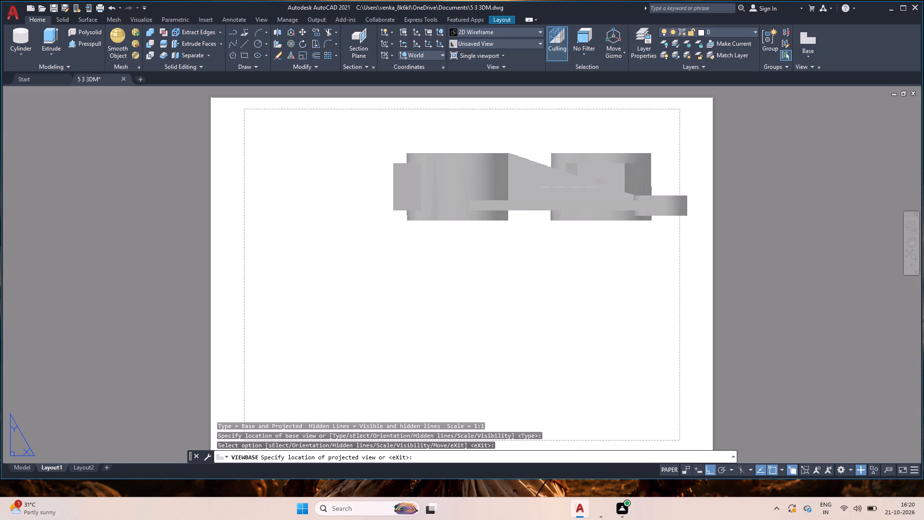
Place three projected views from the base view: side view to its left, isometric diagonally below-left, and plan view directly below.
click(398, 171)
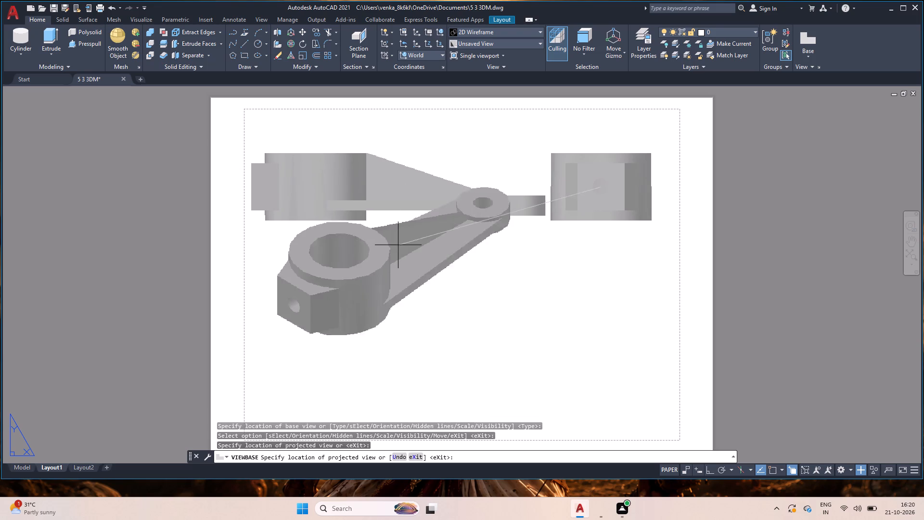
click(392, 342)
click(577, 344)
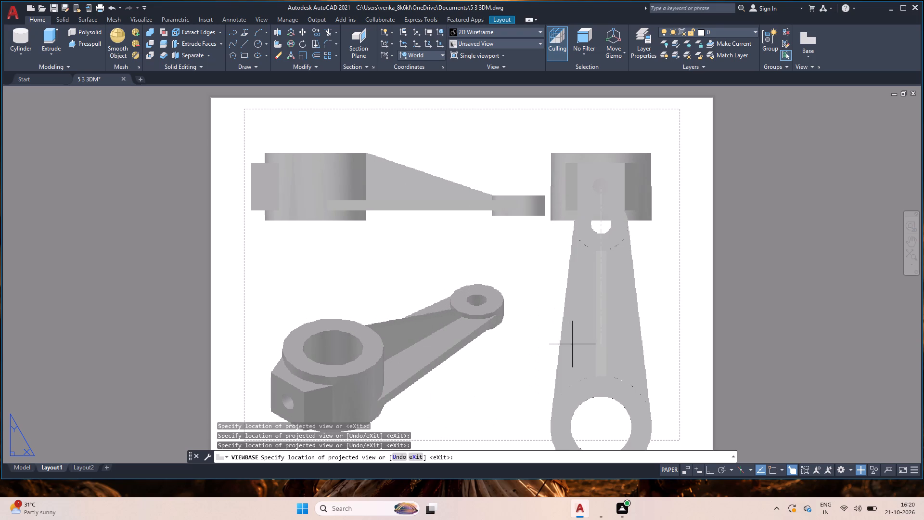
key(Return)
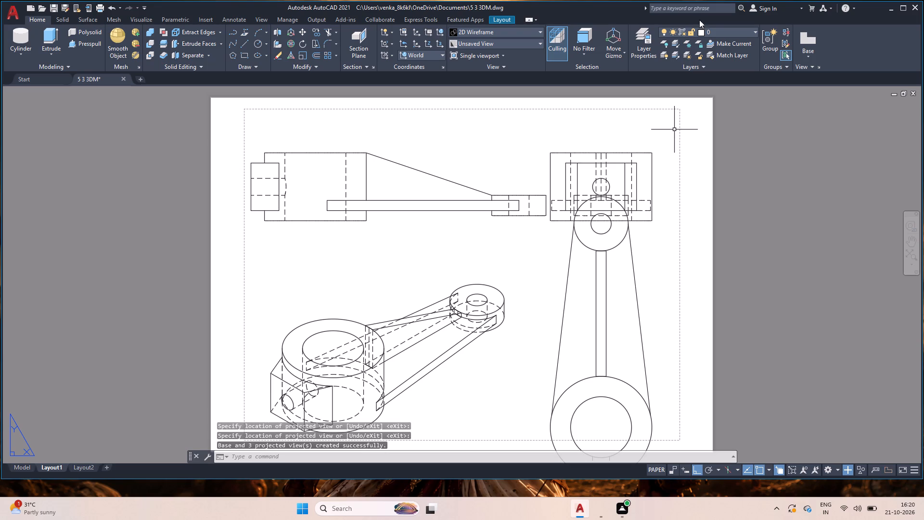
Set the base view's scale to 1:2.
click(641, 165)
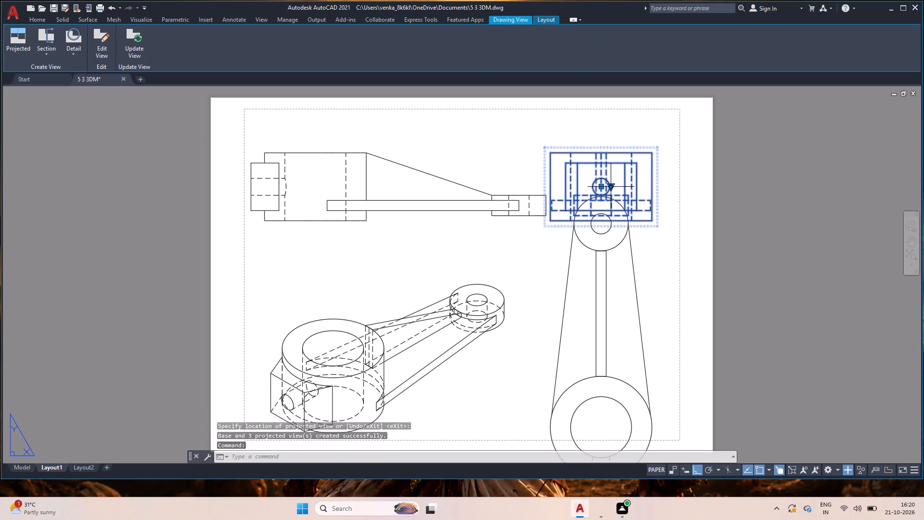
click(610, 188)
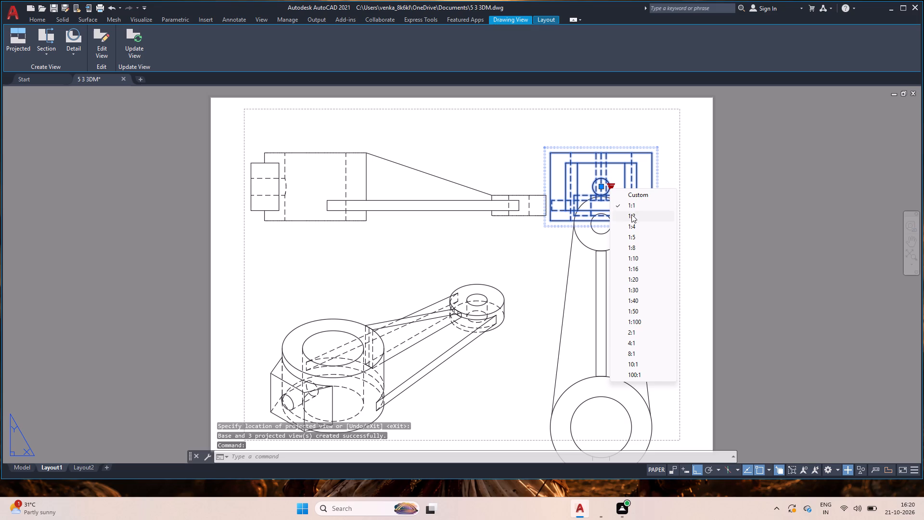
click(631, 214)
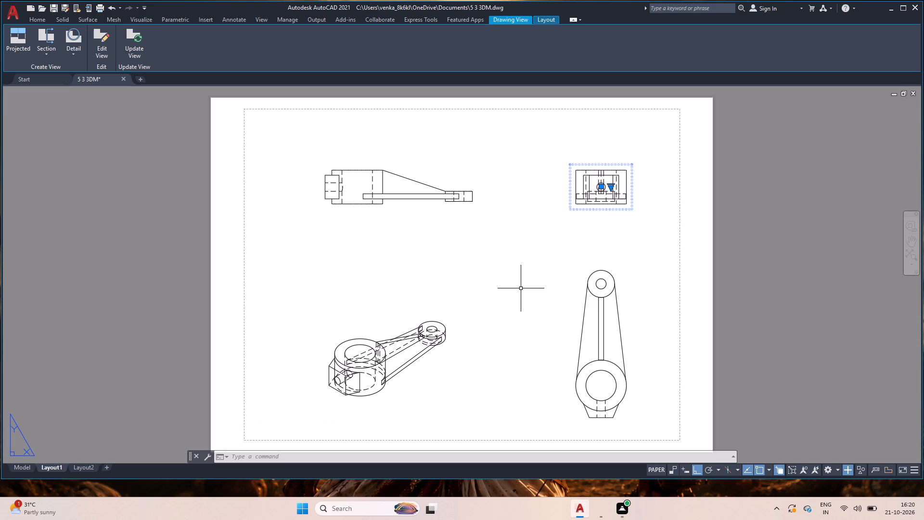
Add an aligned dimension between the small and large boss centres, placed left of the plan view.
key(d)
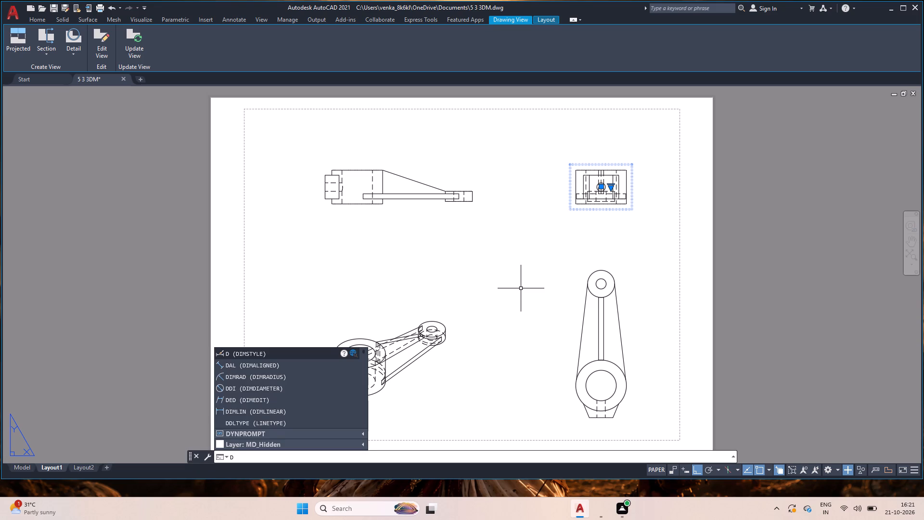
key(a)
text(L)
key(space)
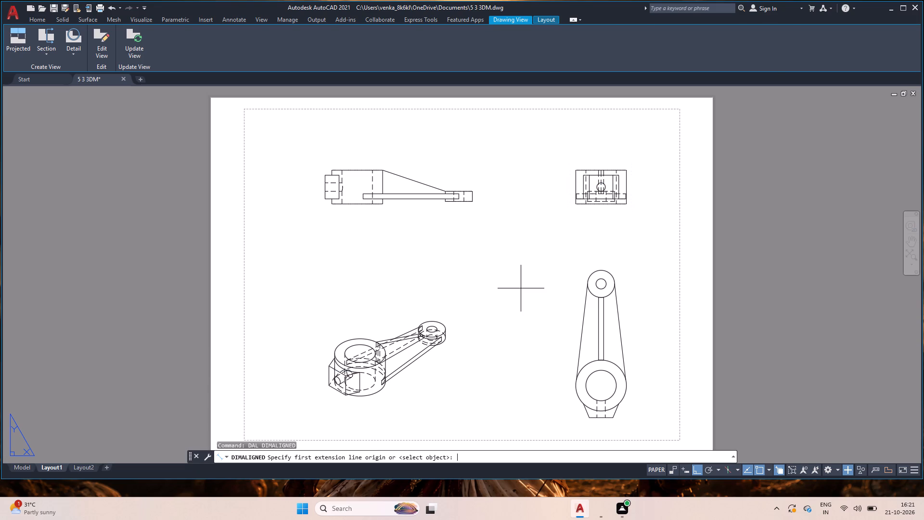
click(602, 282)
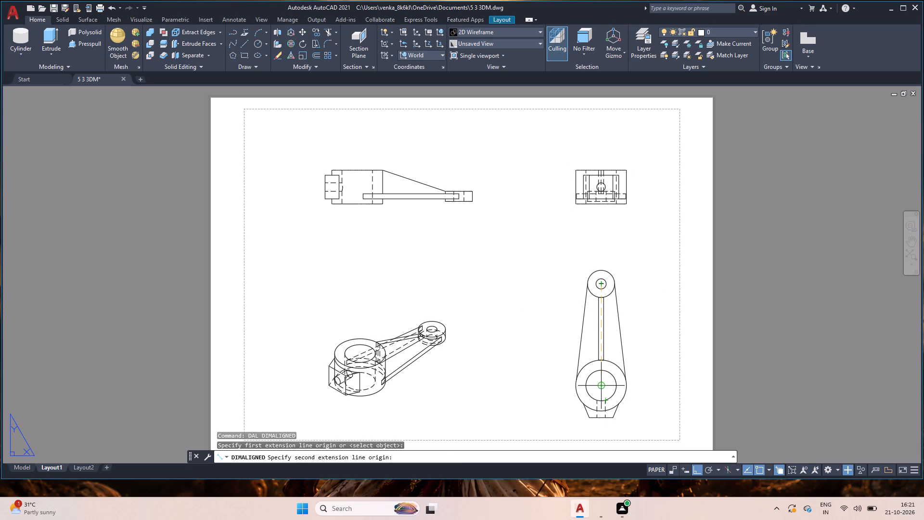
click(603, 387)
click(556, 381)
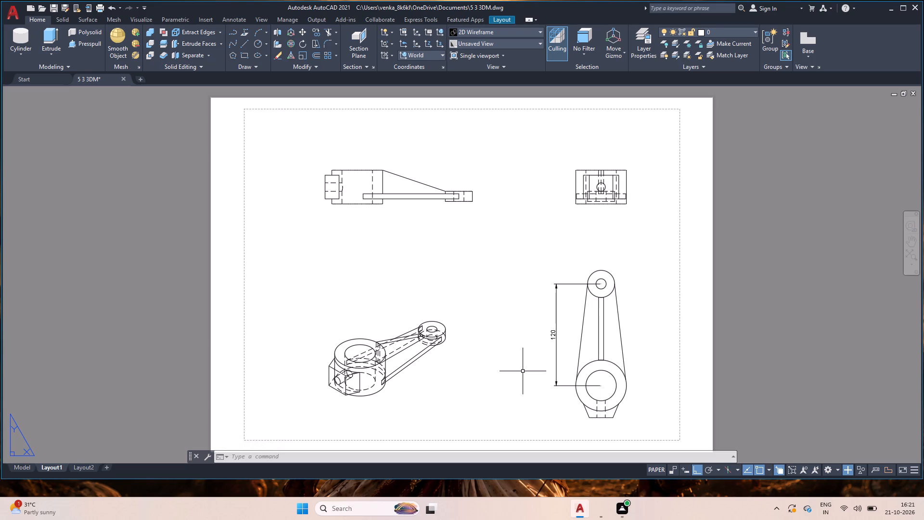
Add an aligned dimension across the thin central rib's width in the plan view.
key(space)
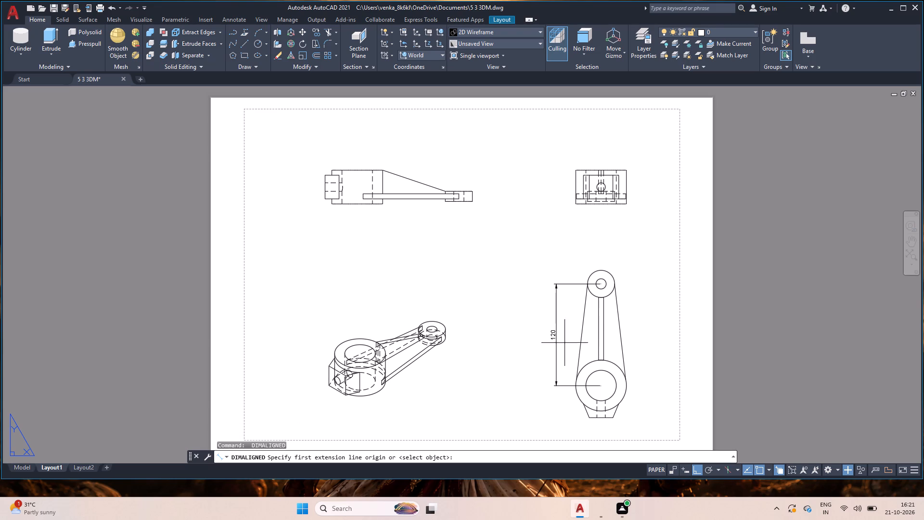
click(598, 326)
click(603, 330)
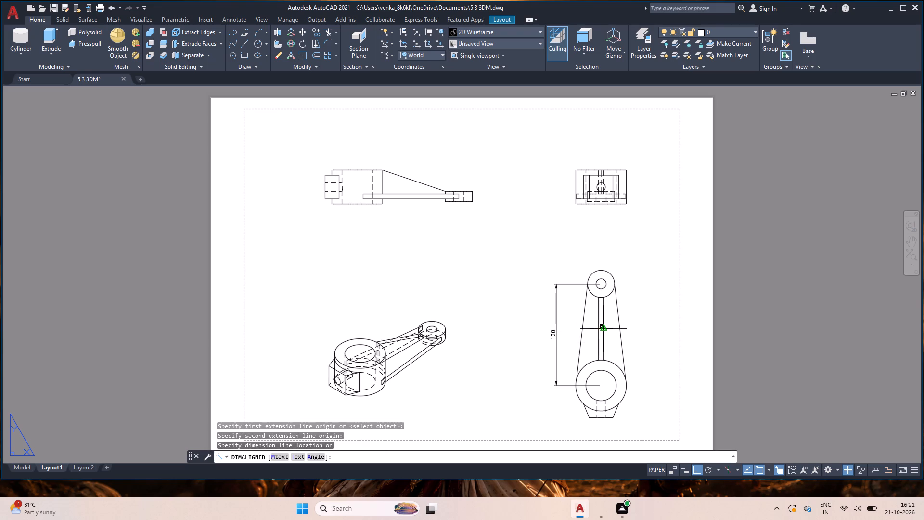
click(603, 330)
click(589, 331)
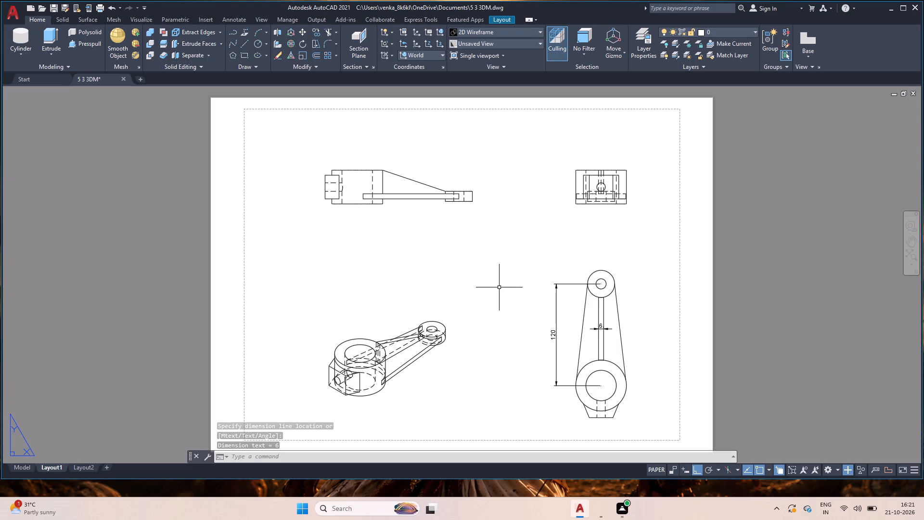
Add aligned dimensions for the flat arm's thickness and the small boss's height in the side view.
key(space)
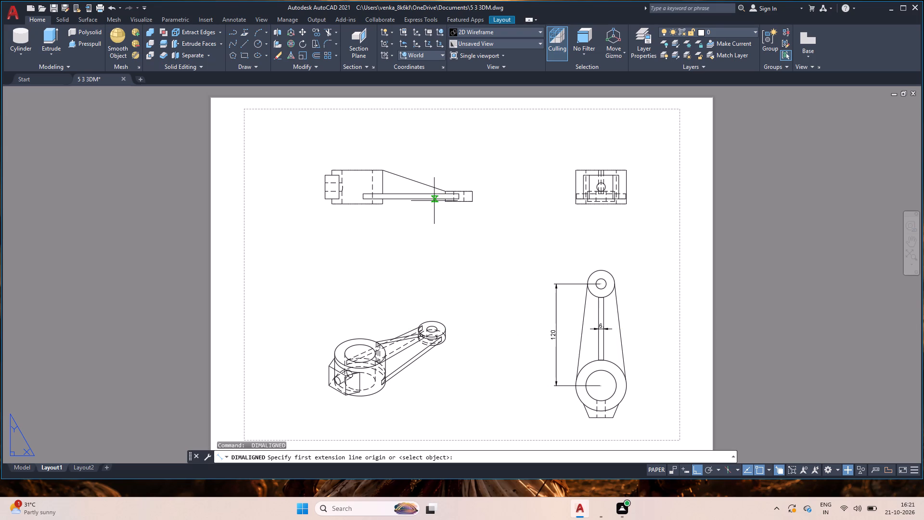
click(410, 195)
click(411, 199)
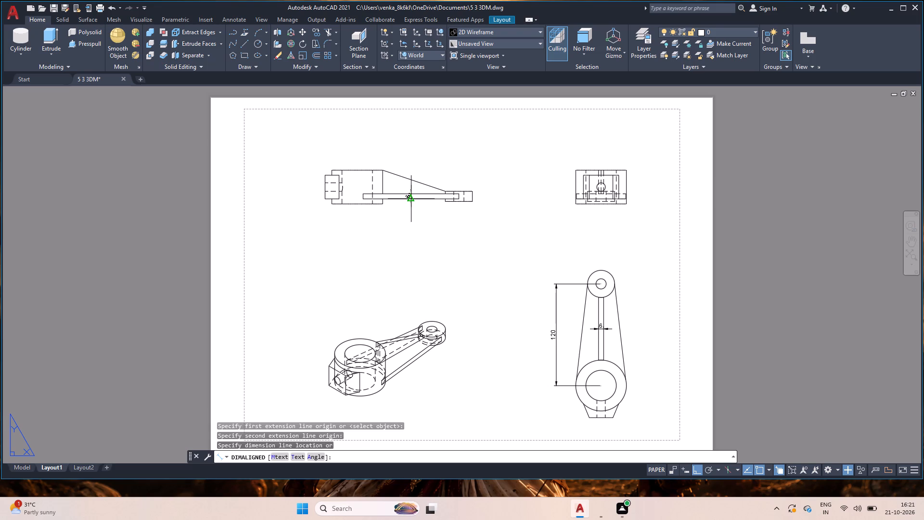
click(412, 211)
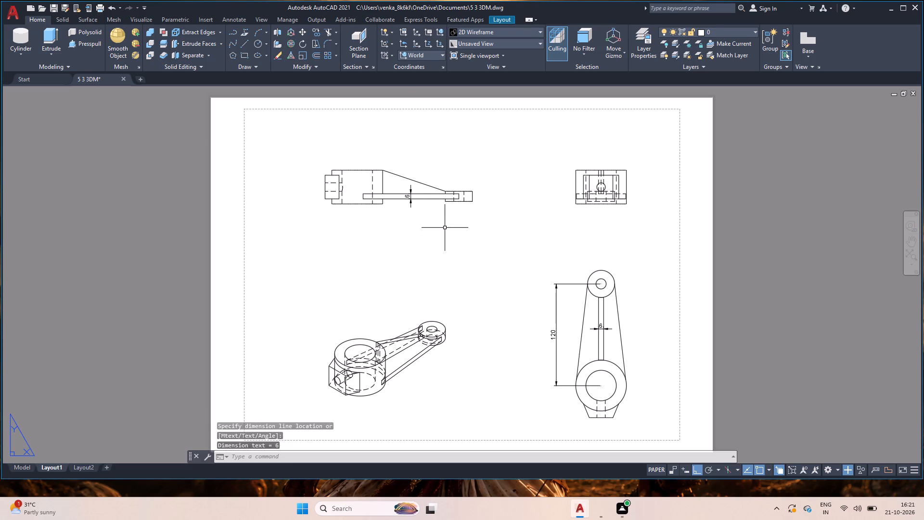
key(space)
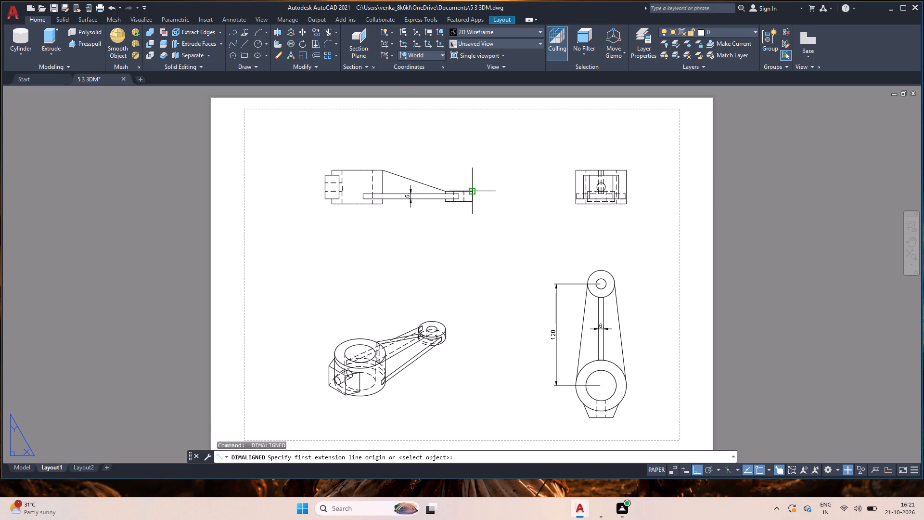
click(475, 190)
click(474, 202)
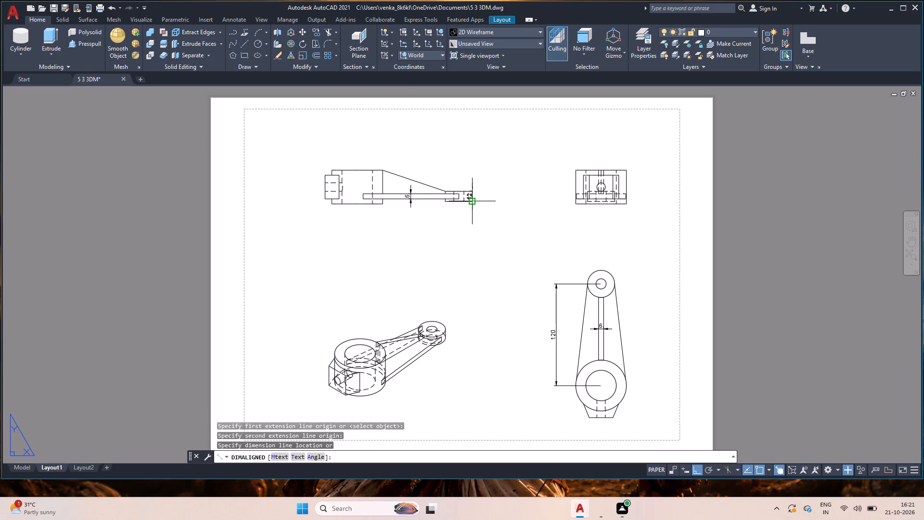
click(481, 203)
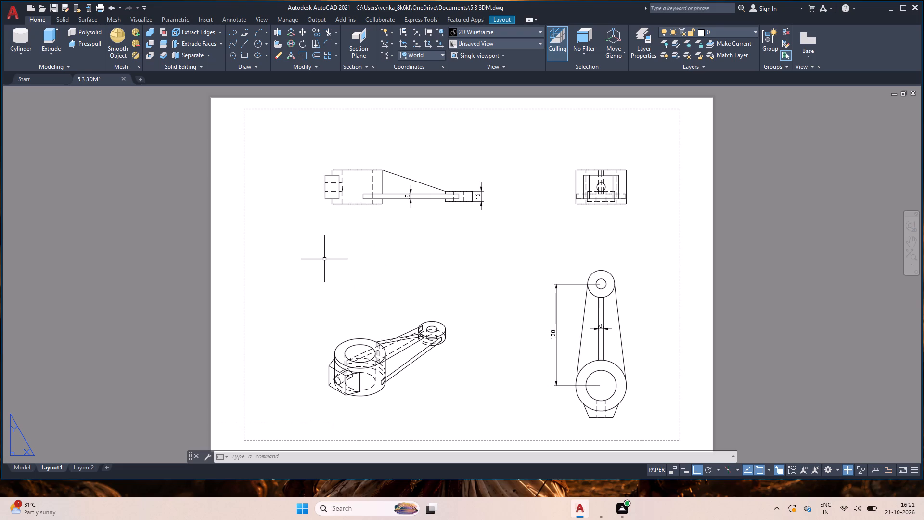
Add aligned dimensions for the projecting block's height and the large boss's height in the side view.
key(space)
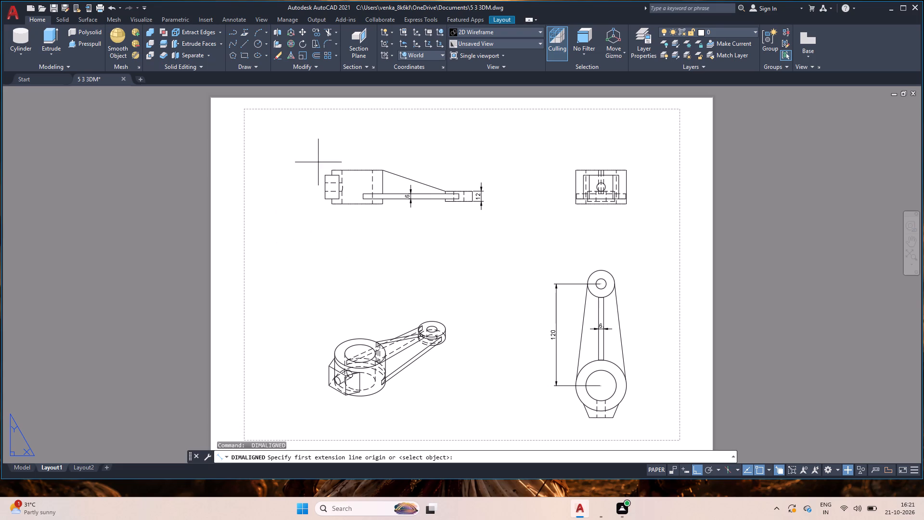
click(325, 176)
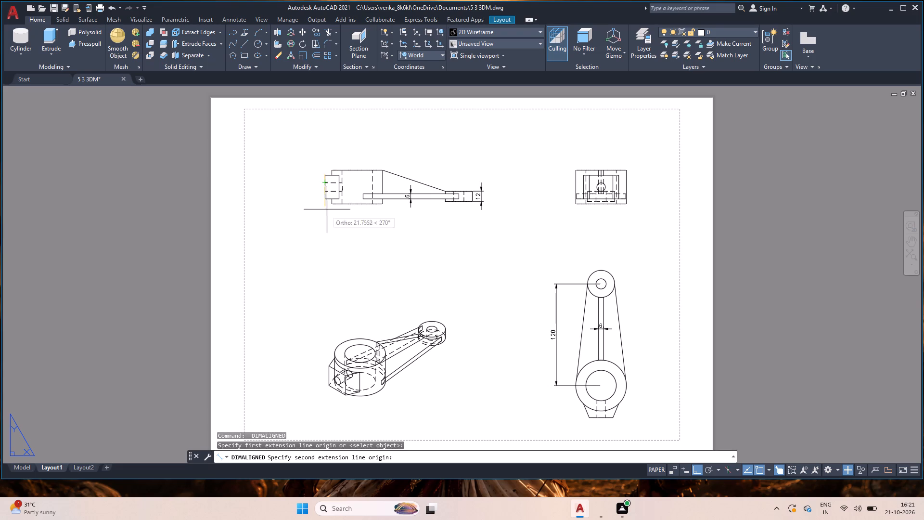
click(325, 200)
click(314, 202)
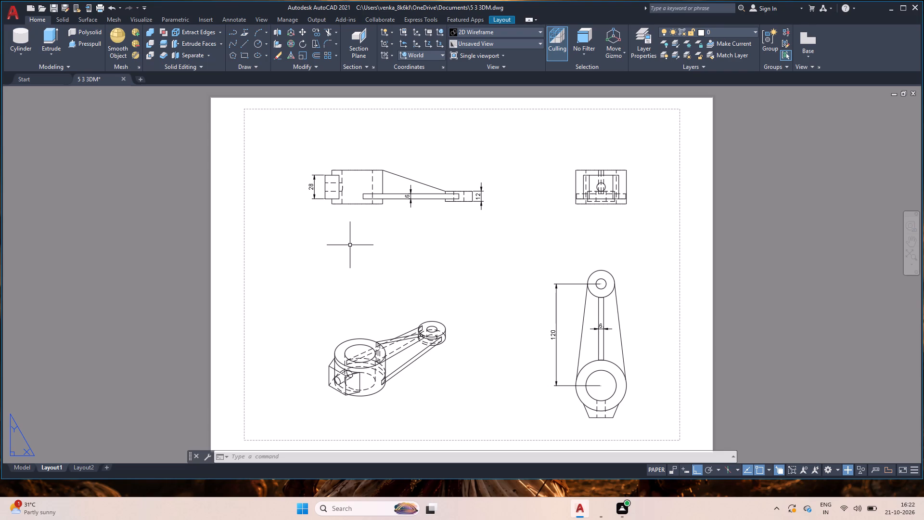
key(space)
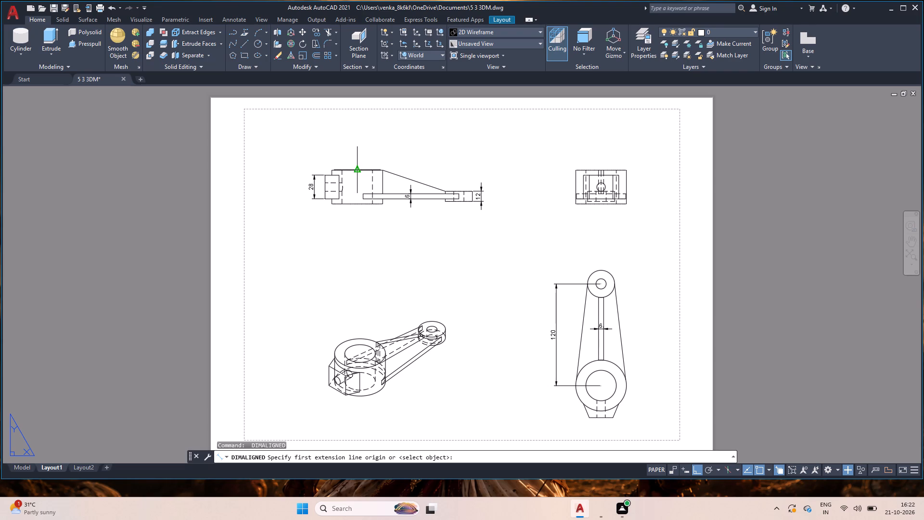
click(357, 172)
click(358, 201)
click(358, 204)
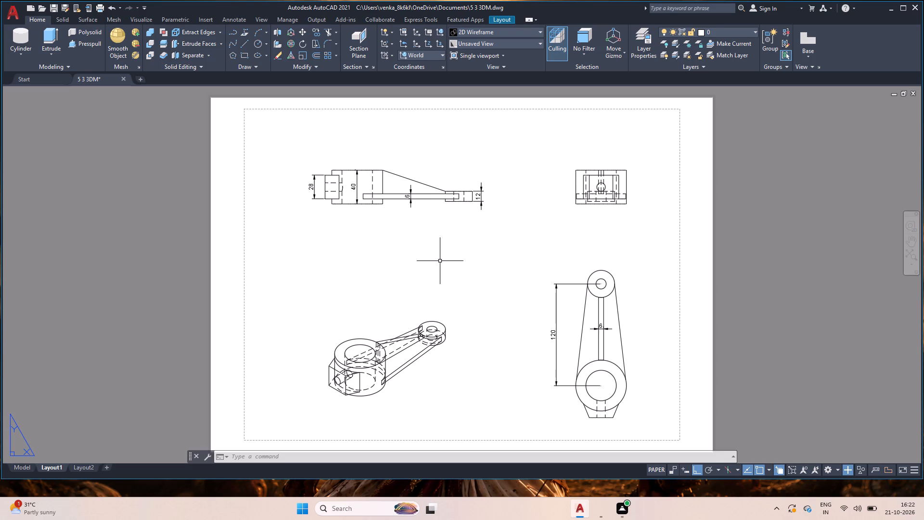
Change the isometric view's display style to Shaded with visible lines.
double_click(405, 342)
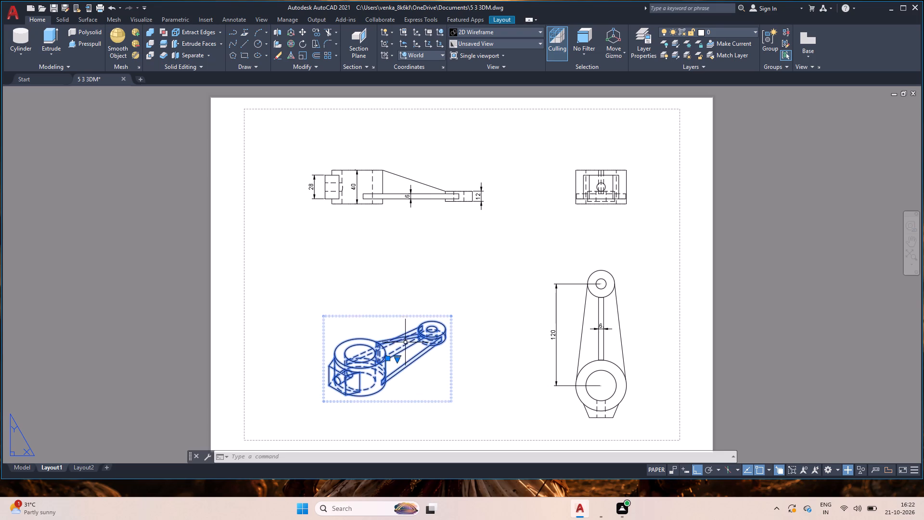
click(74, 53)
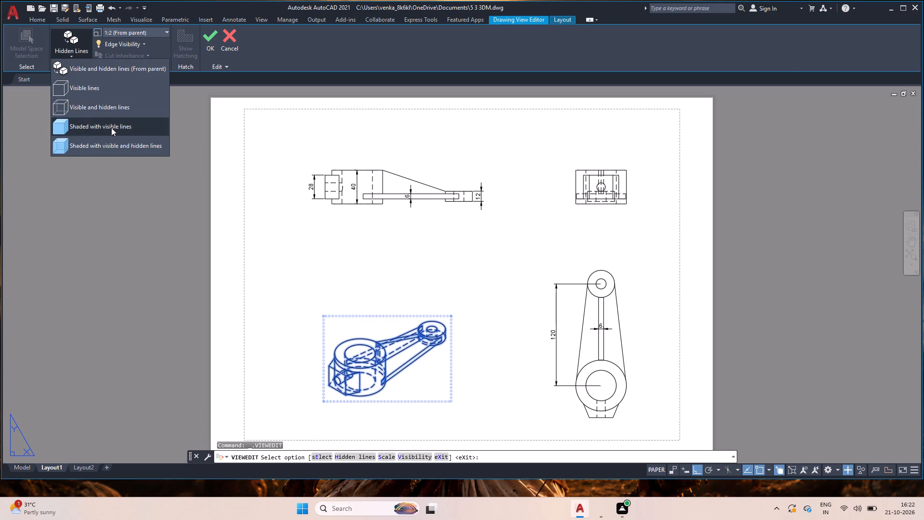
click(111, 128)
key(Escape)
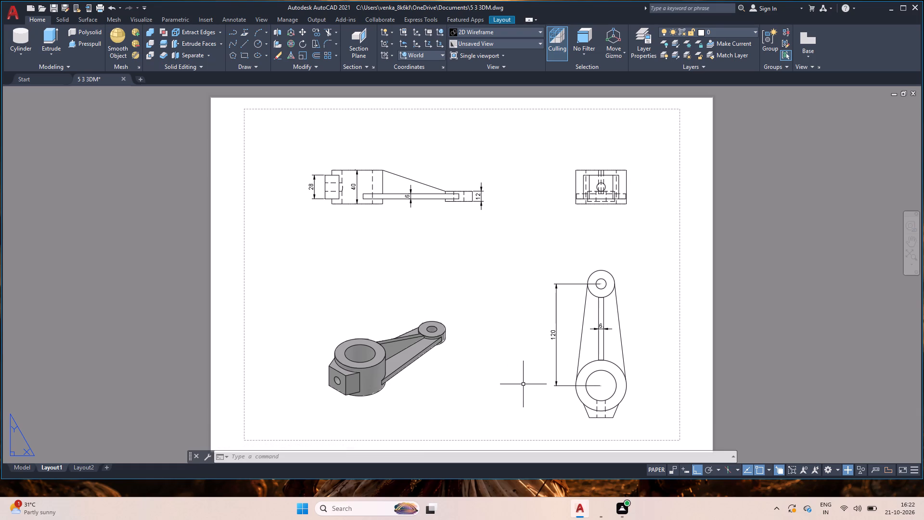
key(space)
key(Escape)
Add an aligned dimension for the projecting block's front edge width, placed below the plan view.
key(d)
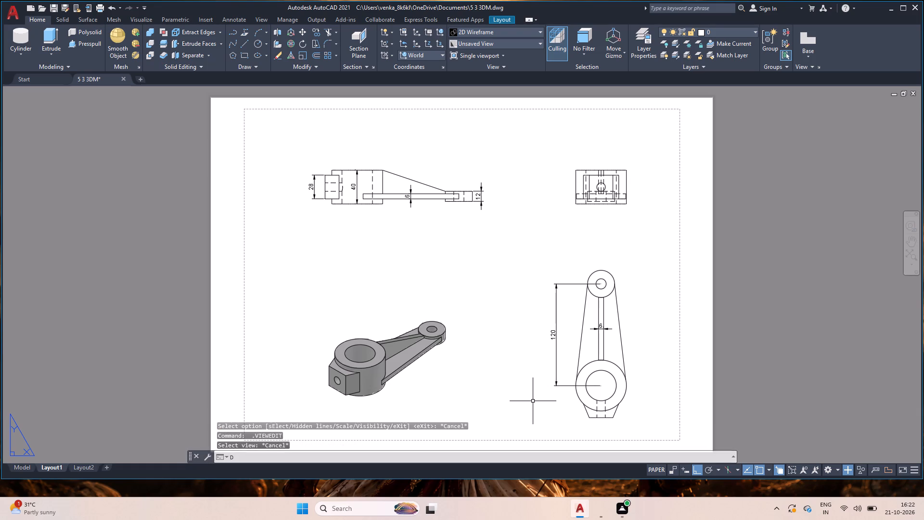
key(a)
text(L)
key(space)
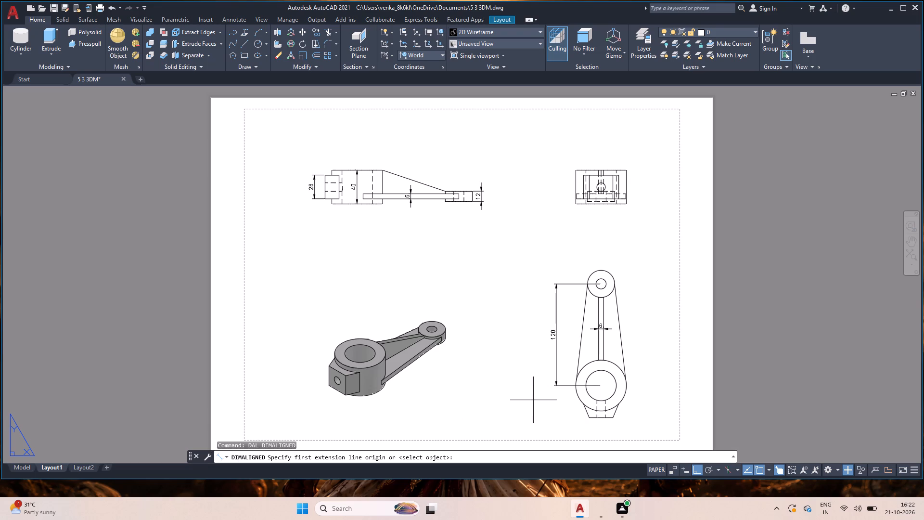
click(590, 419)
click(611, 418)
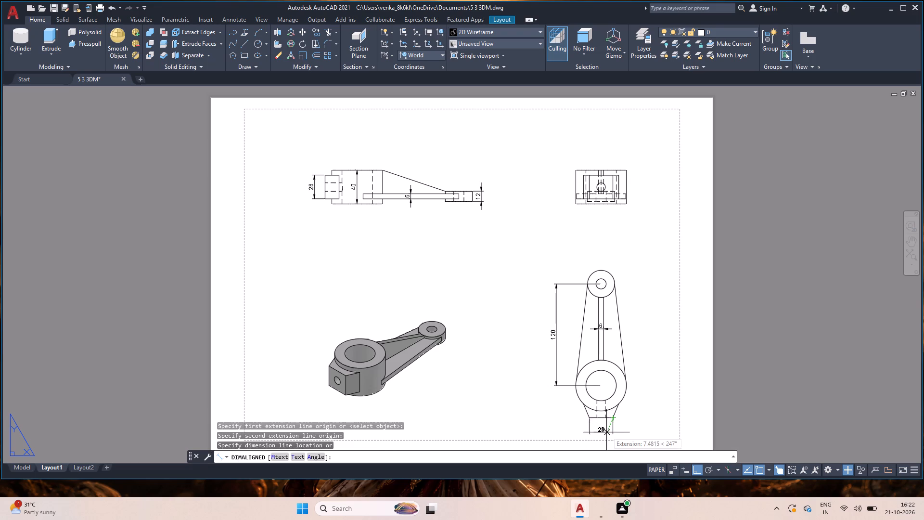
click(608, 427)
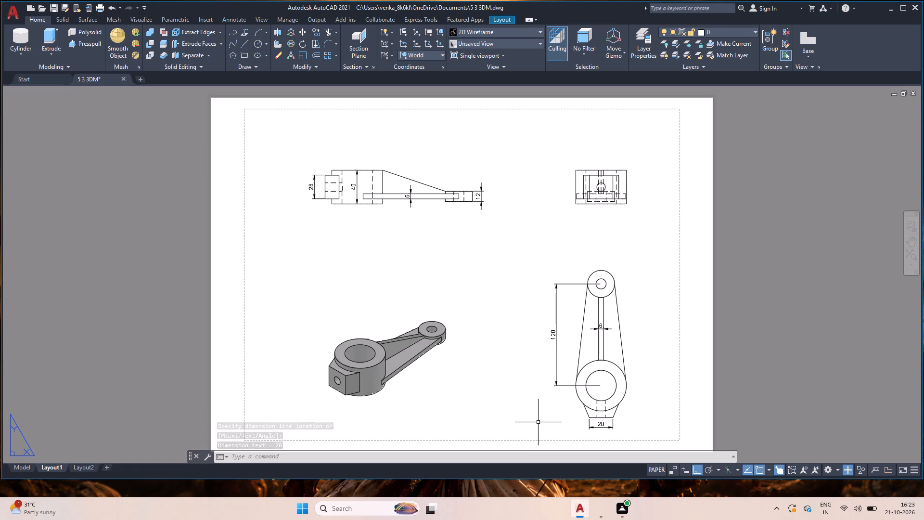
key(space)
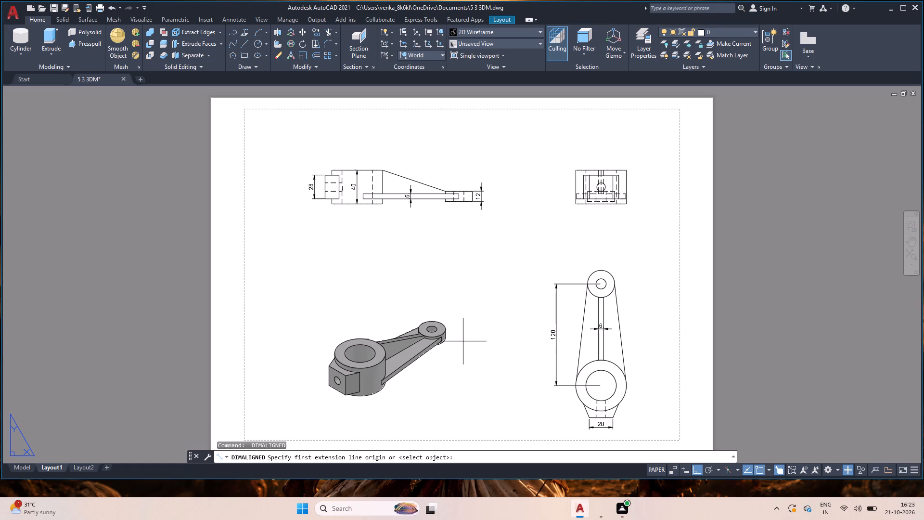
key(Escape)
Add diameter dimensions to the large boss's bore and outer circle in the plan view, placed to their right.
text(DD)
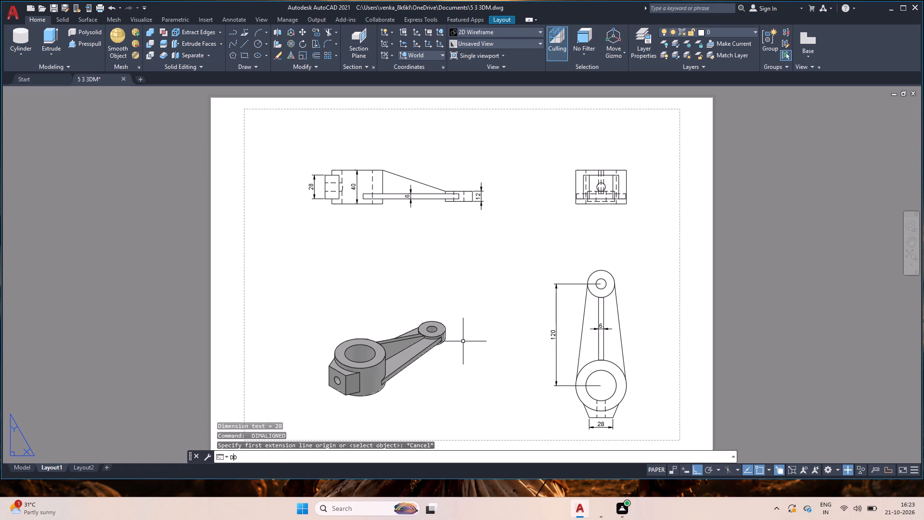
text(I)
key(space)
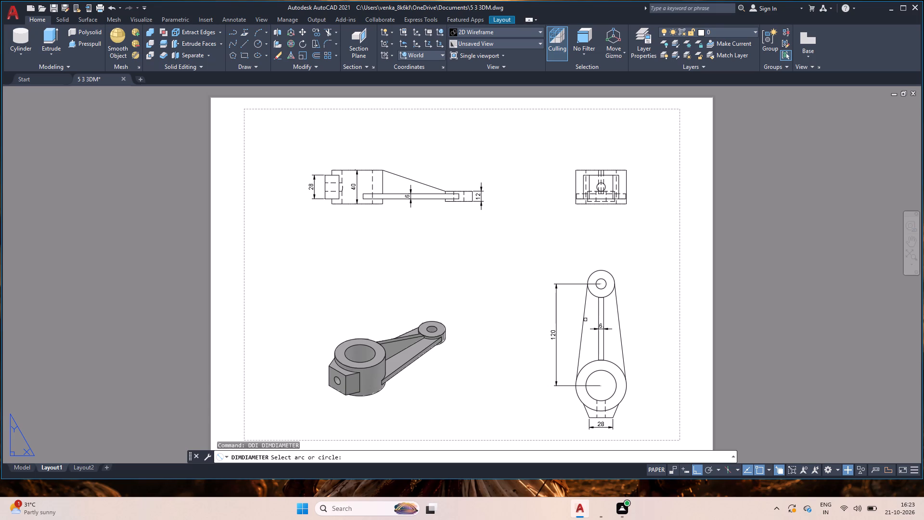
click(617, 388)
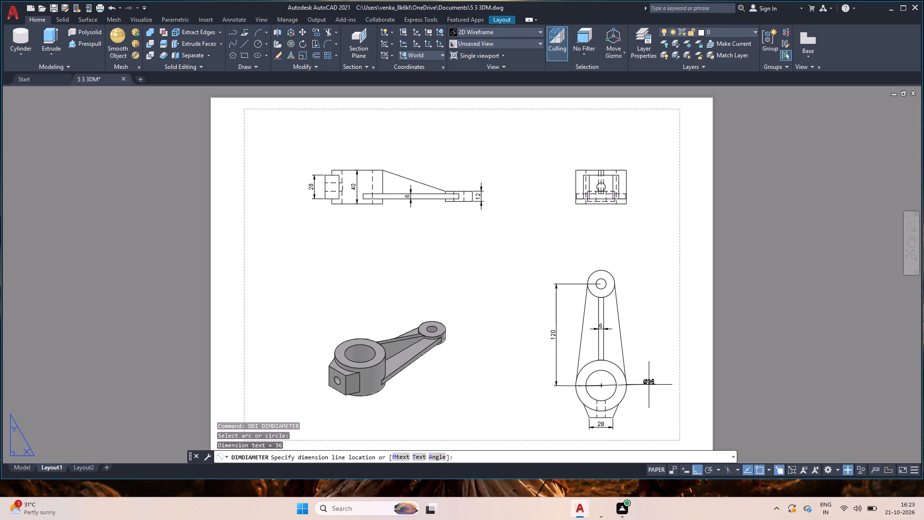
click(649, 385)
key(space)
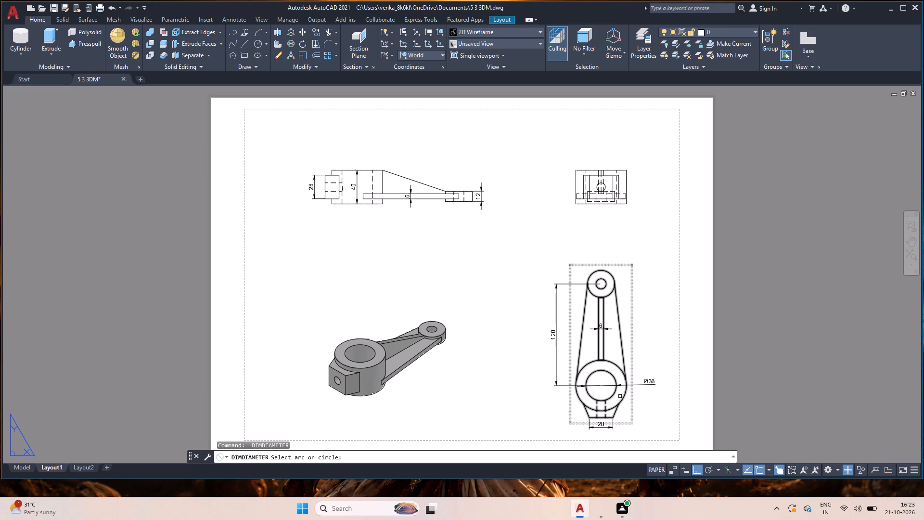
click(623, 398)
click(649, 403)
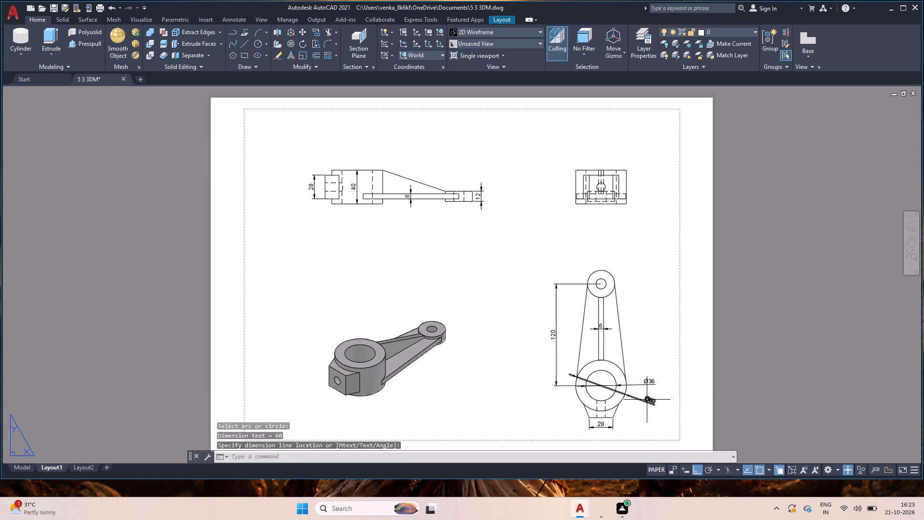
Add a diameter dimension to the small boss's outer circle in the plan view.
key(space)
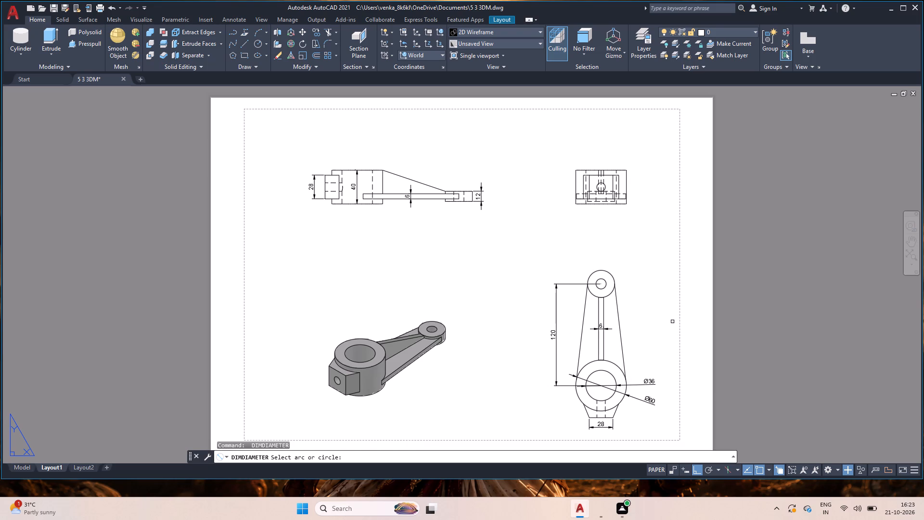
click(610, 273)
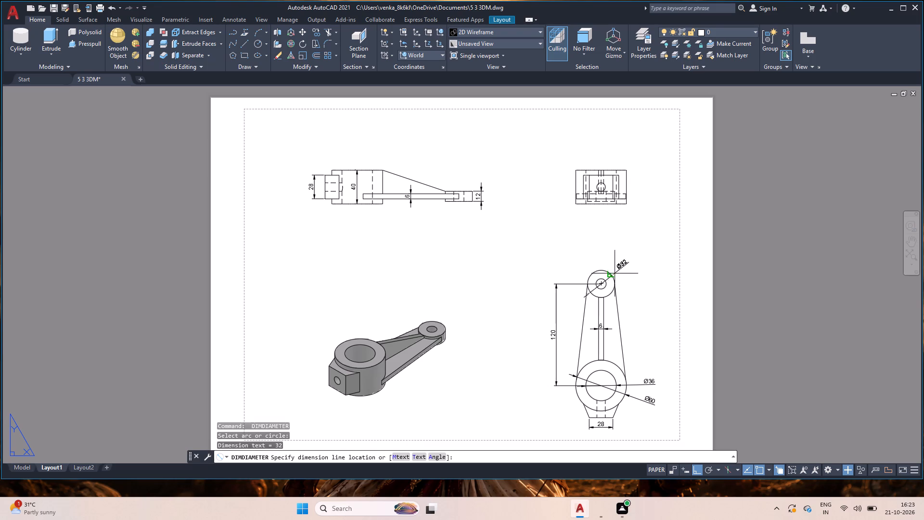
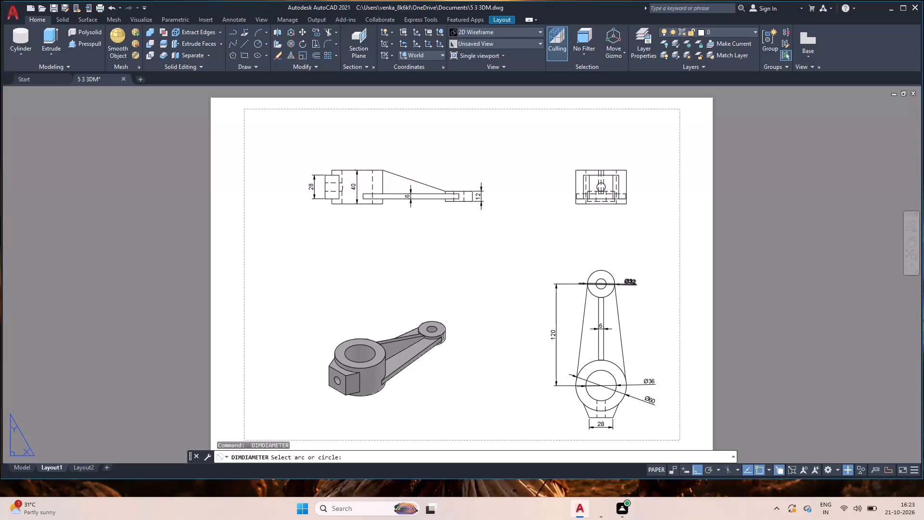
Add a diameter dimension to the small boss's hole in the plan view, placed above and to its right.
click(601, 289)
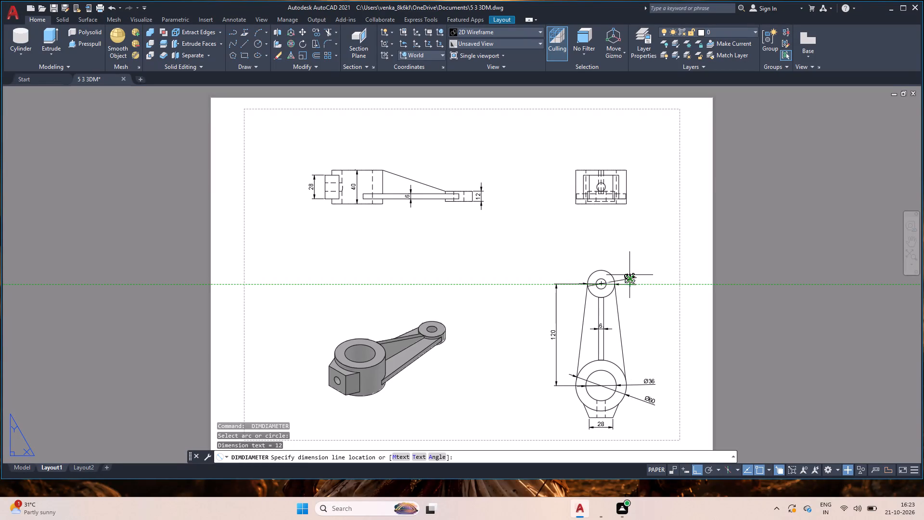
click(627, 269)
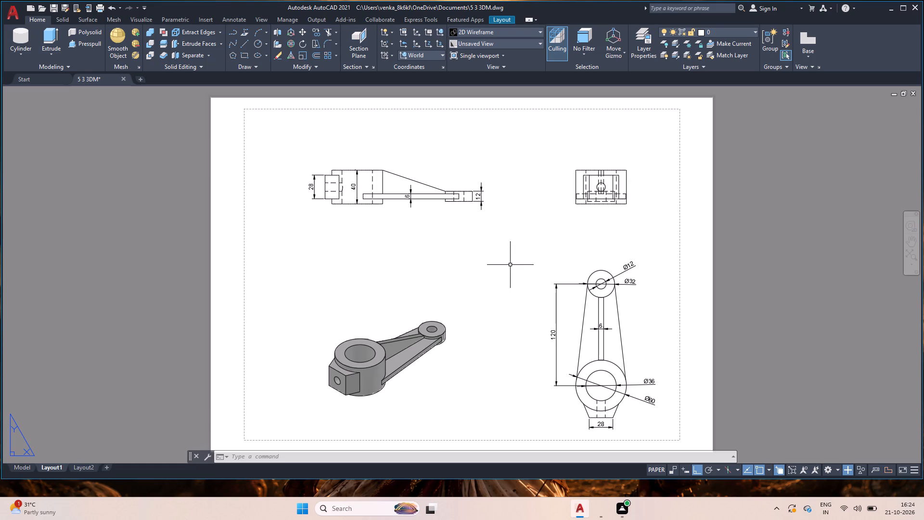
Add a diameter dimension to the projecting block's round hole in the side view, placed to the right of the view.
key(space)
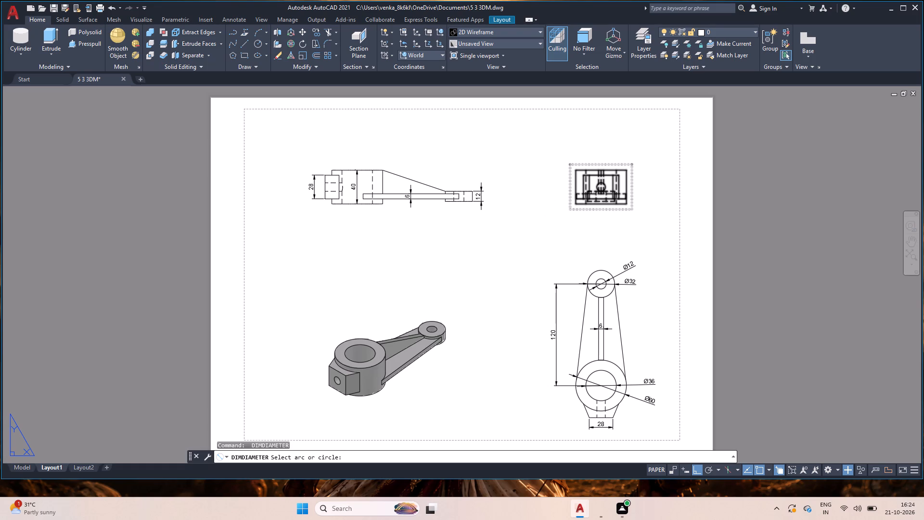
scroll(603, 185, up, 4)
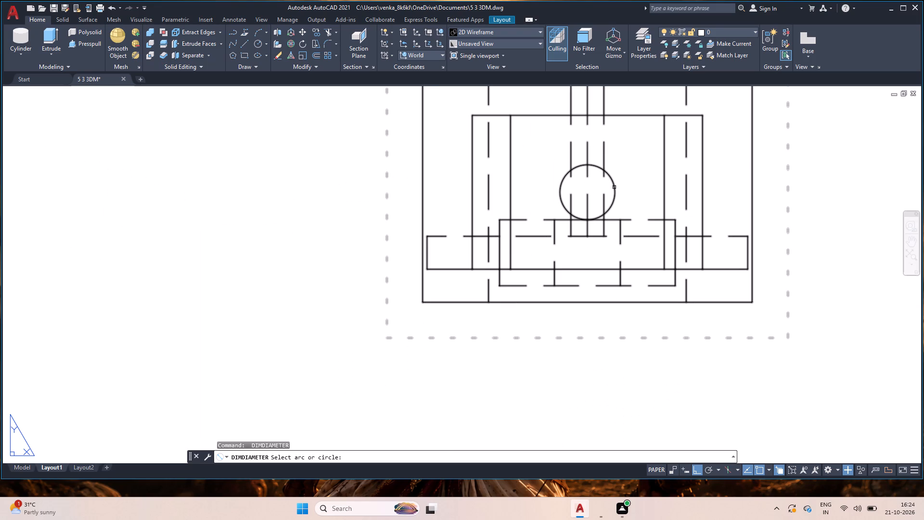
click(614, 187)
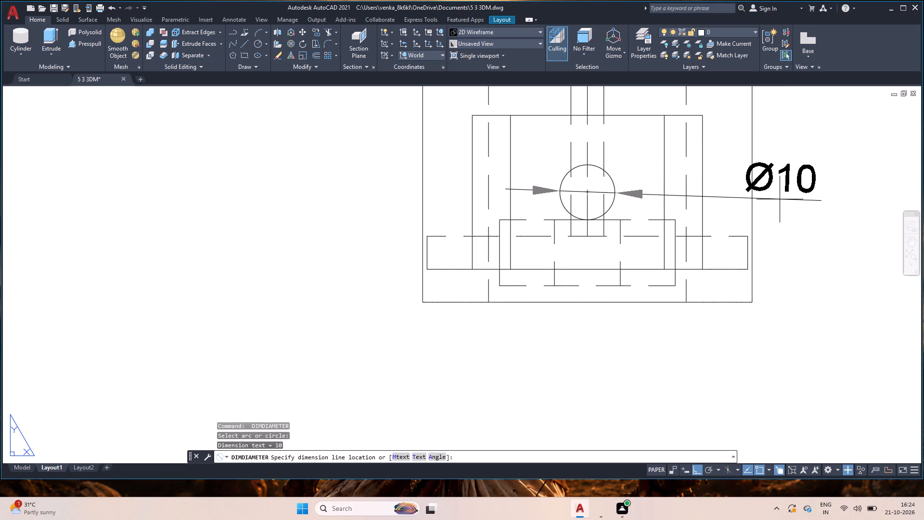
click(796, 198)
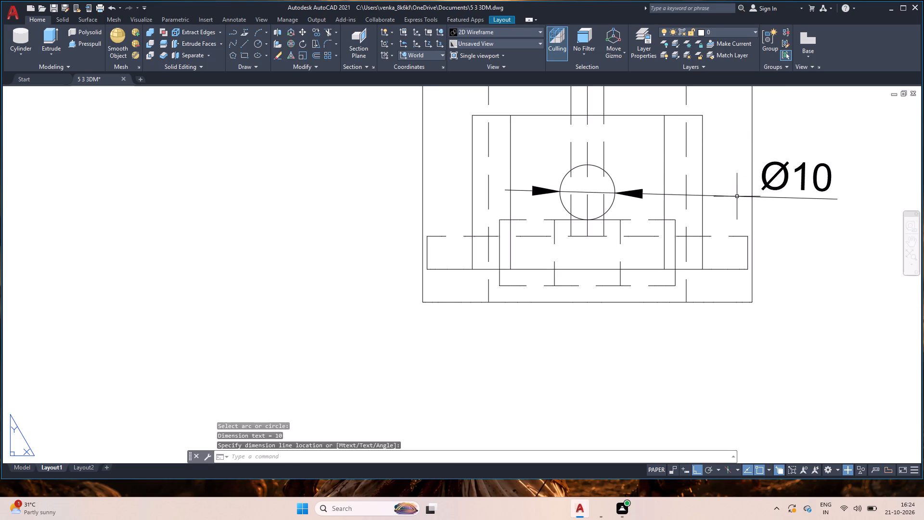
scroll(613, 192, down, 5)
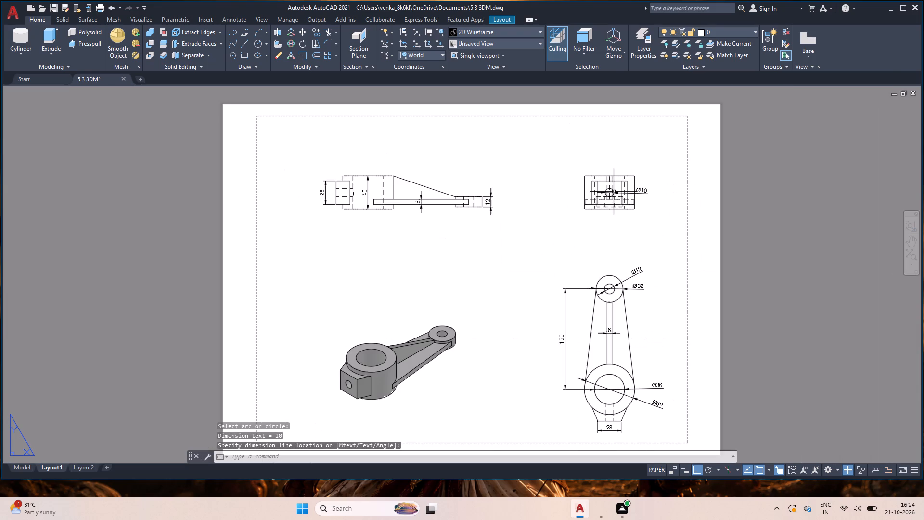
middle_drag(554, 241, 558, 224)
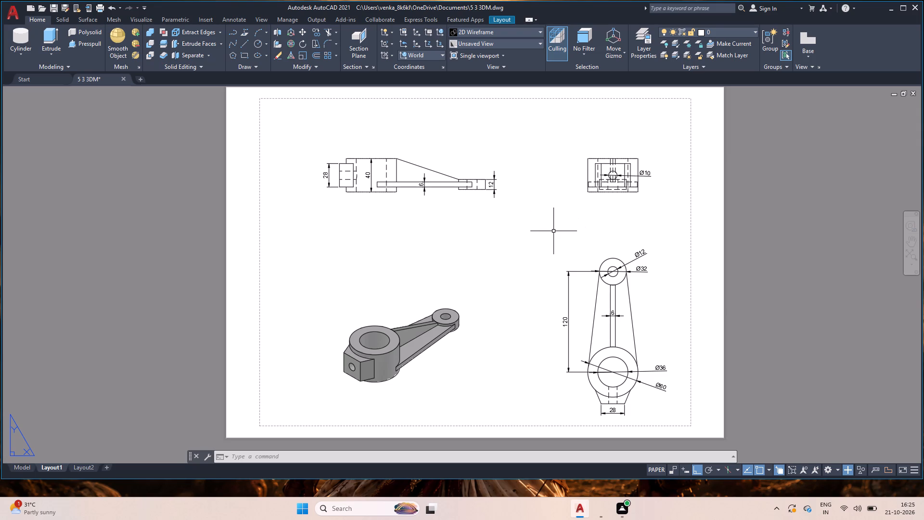
Set up the Layout1 plot with the DWG To PDF.pc3 plotter and the monochrome.ctb plot style table.
key(ctrl+p)
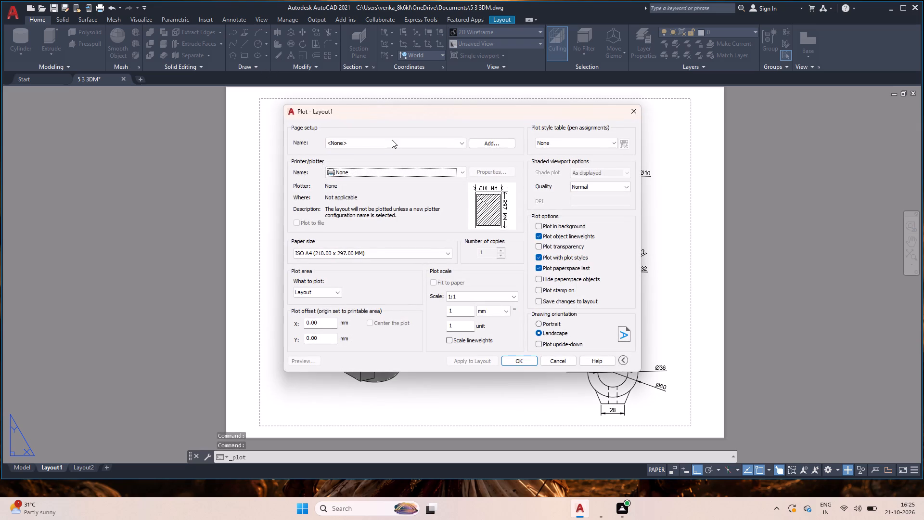
click(388, 171)
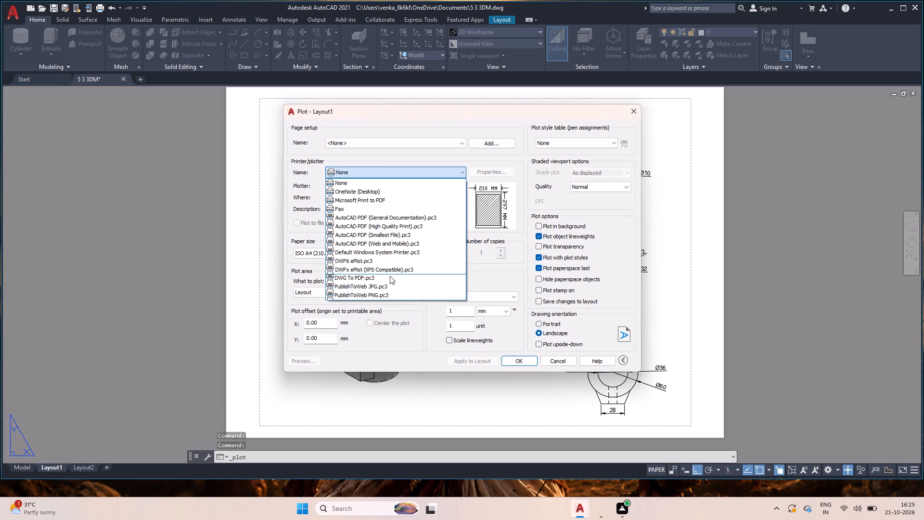
click(390, 276)
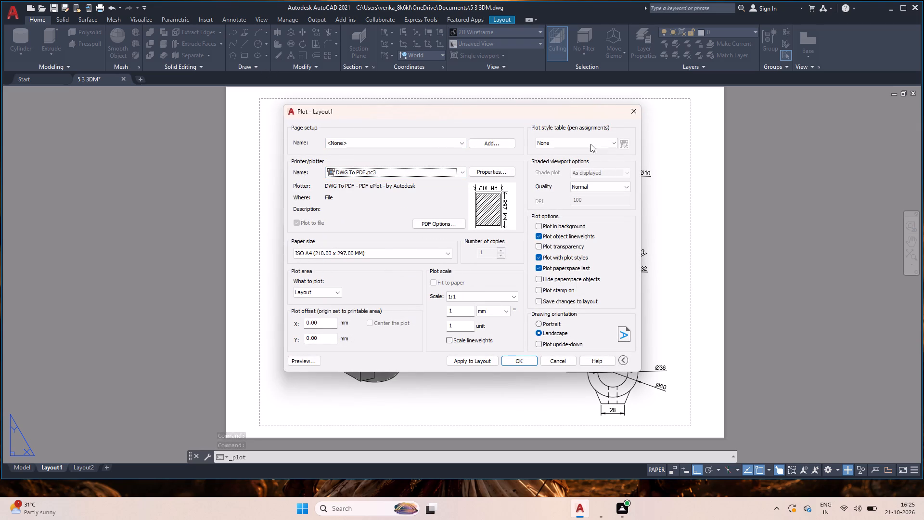
click(590, 142)
click(578, 191)
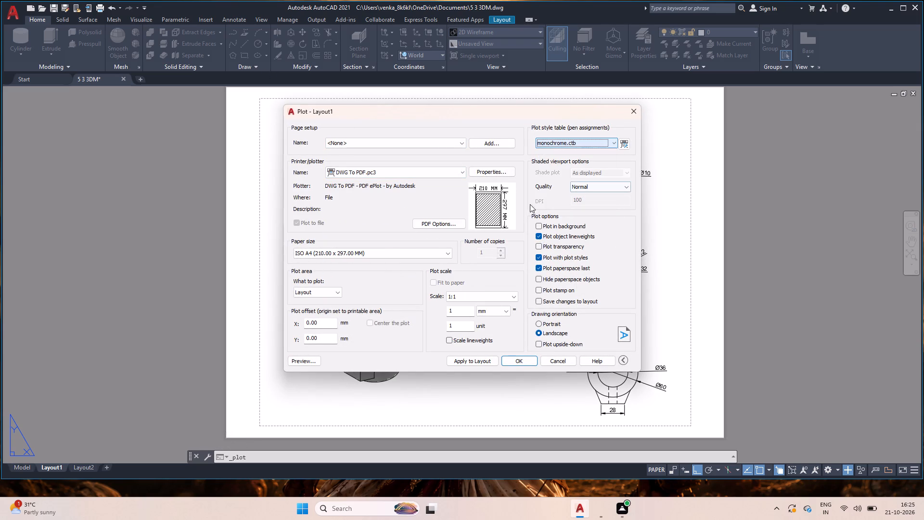
Set the plot area to a window around the sheet's dashed printable border and centre the plot.
click(332, 291)
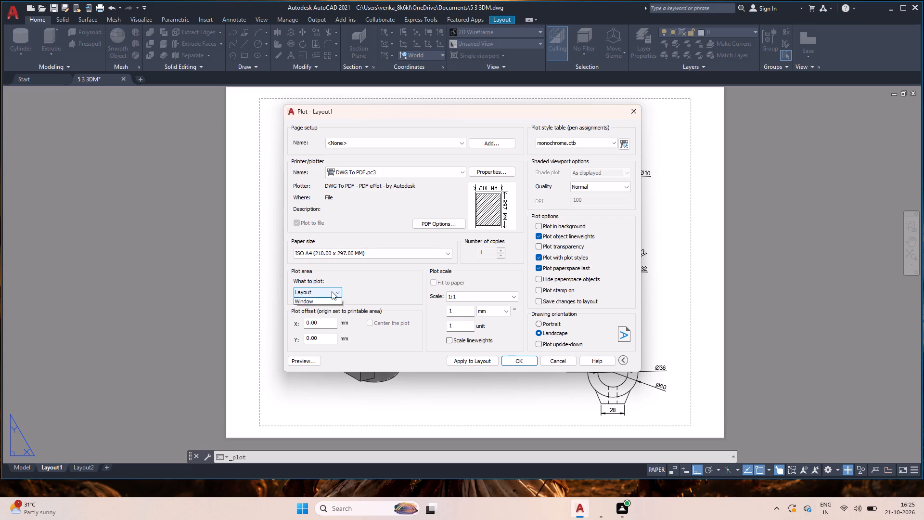
click(329, 318)
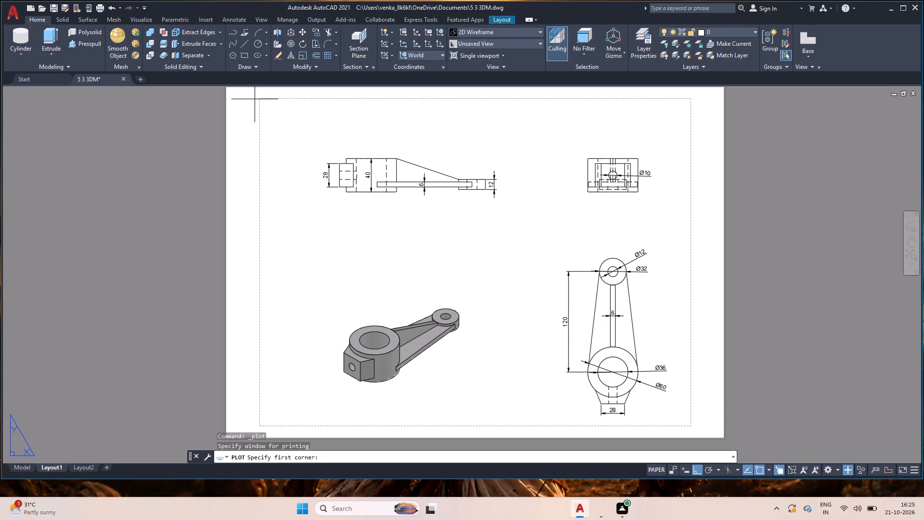
click(257, 94)
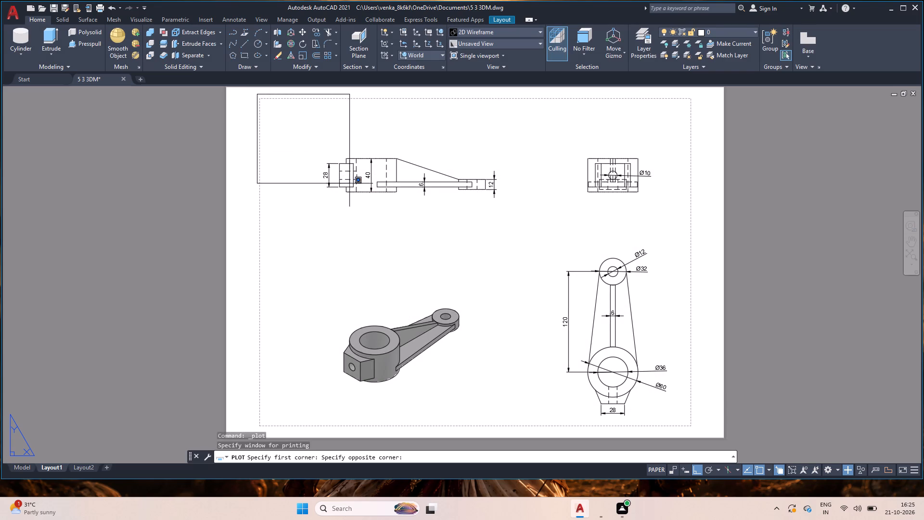
click(696, 430)
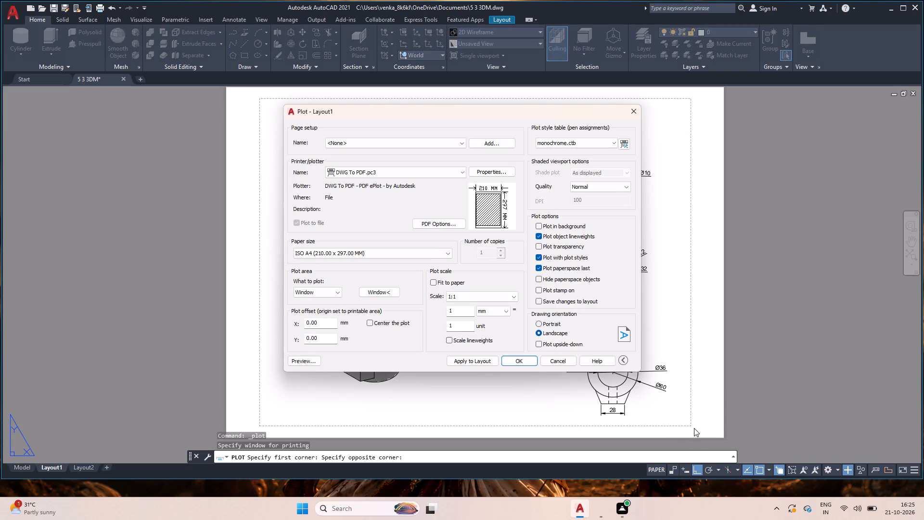
click(381, 324)
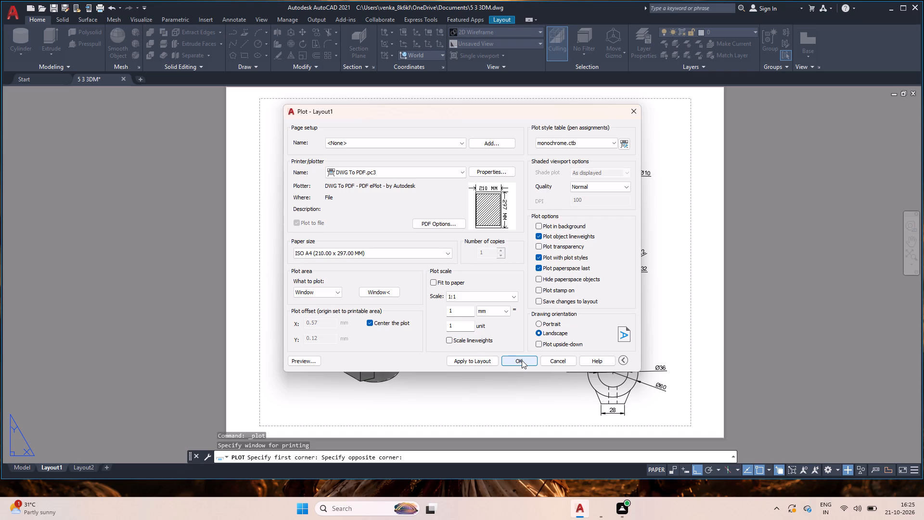
Plot the sheet to a PDF named 5 3 3DM in the Documents folder and close the PDF viewer.
click(522, 361)
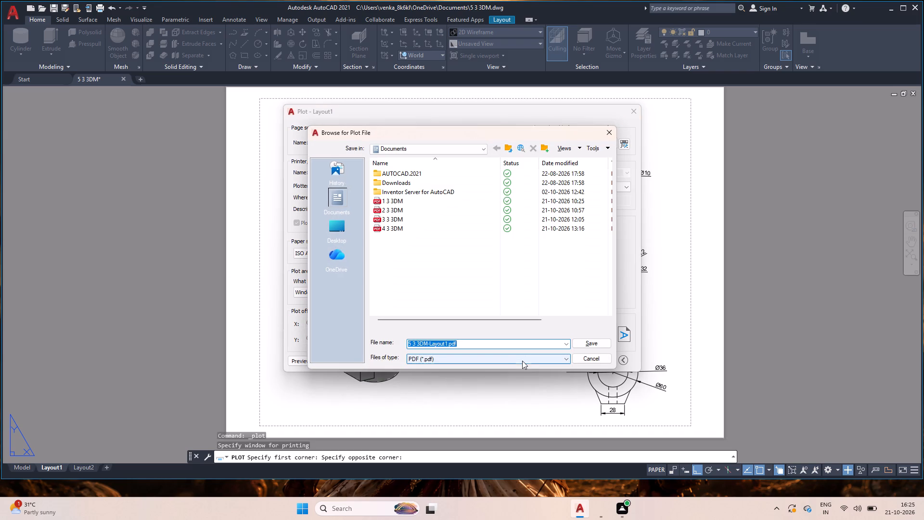
click(509, 345)
key(BackSpace)
key(BackSpace)
key(BackSpace)
key(BackSpace)
key(BackSpace)
key(BackSpace)
key(BackSpace)
key(BackSpace)
key(BackSpace)
key(BackSpace)
key(BackSpace)
key(BackSpace)
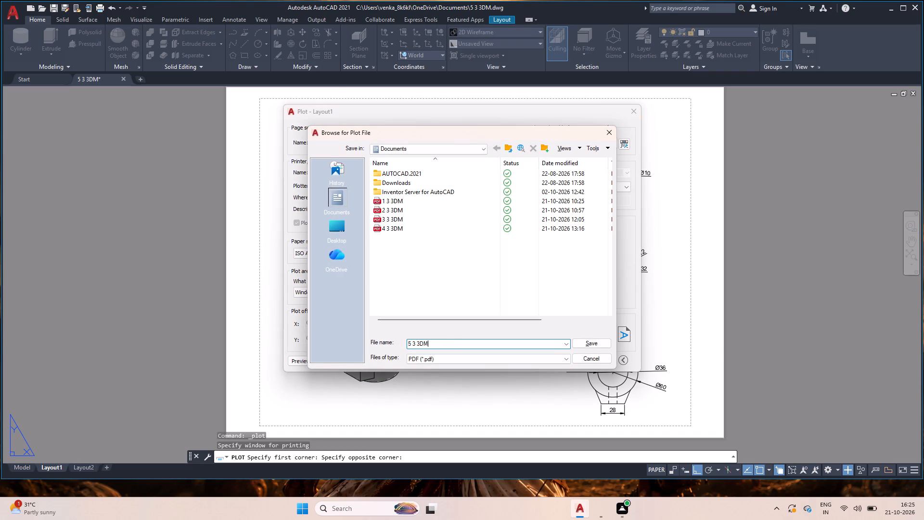
click(587, 338)
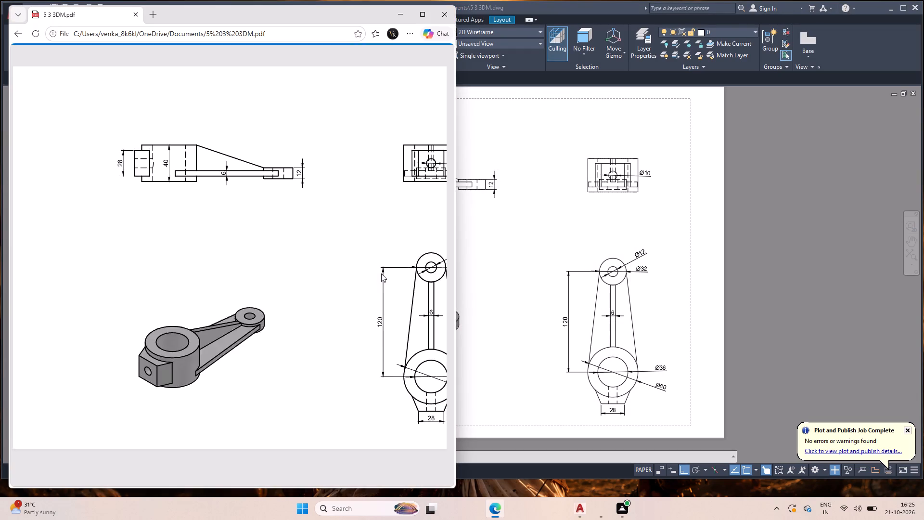
click(453, 13)
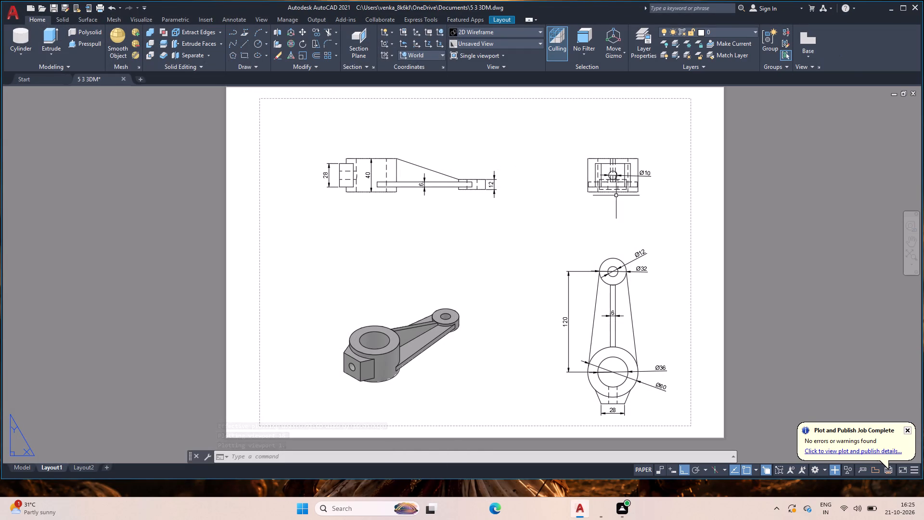
Return from Layout1 to the lever in model space.
click(18, 466)
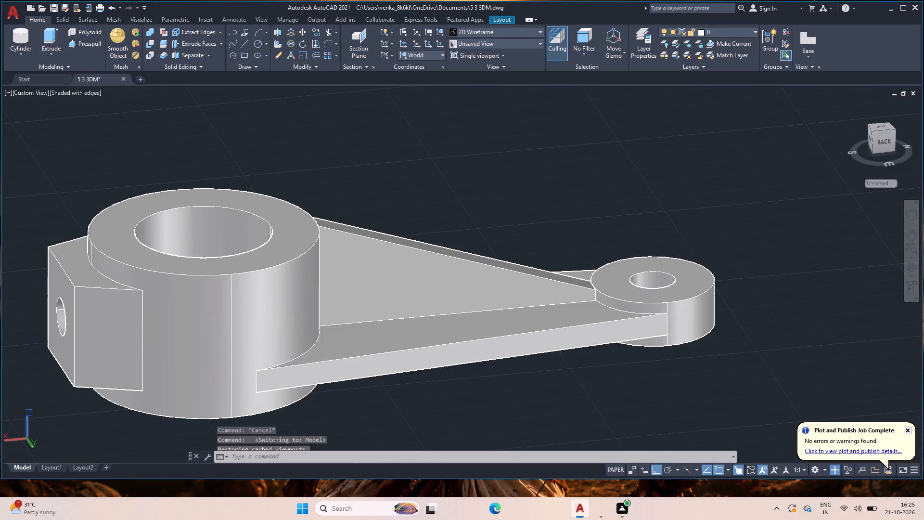
Switch to the Microsoft Word window.
click(605, 507)
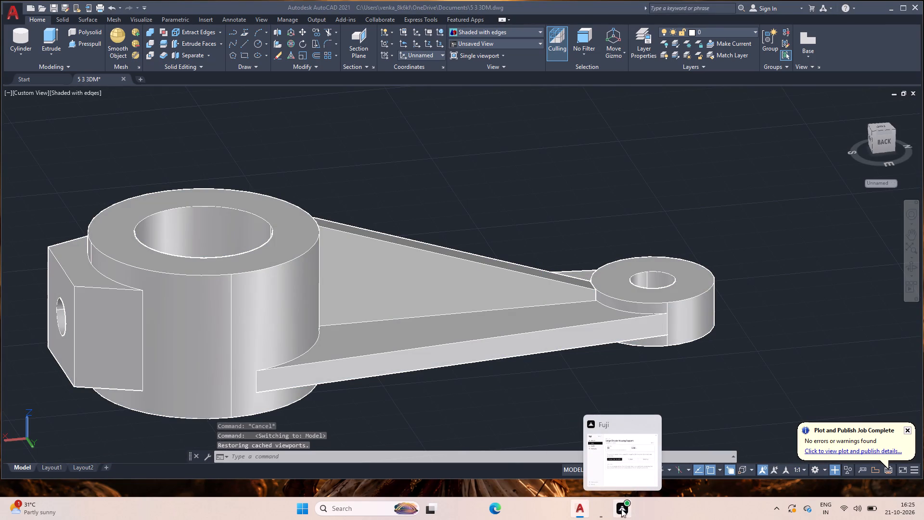
click(603, 512)
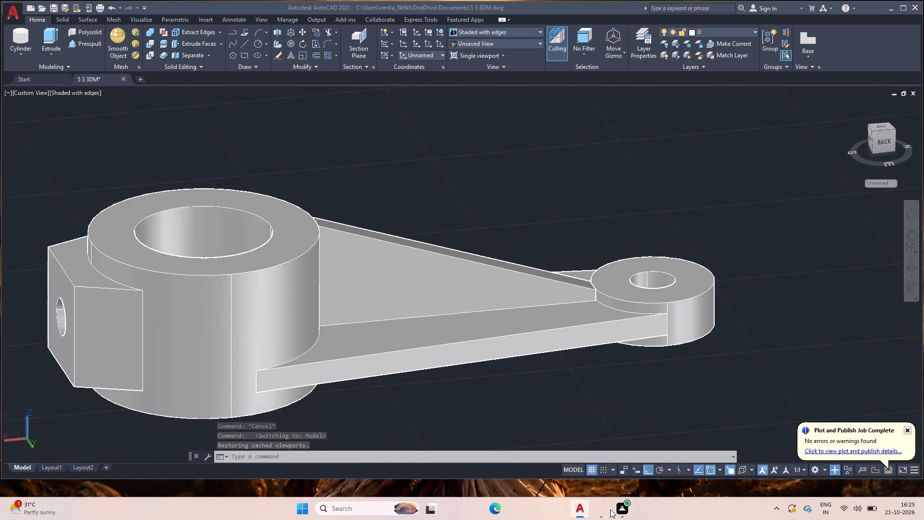